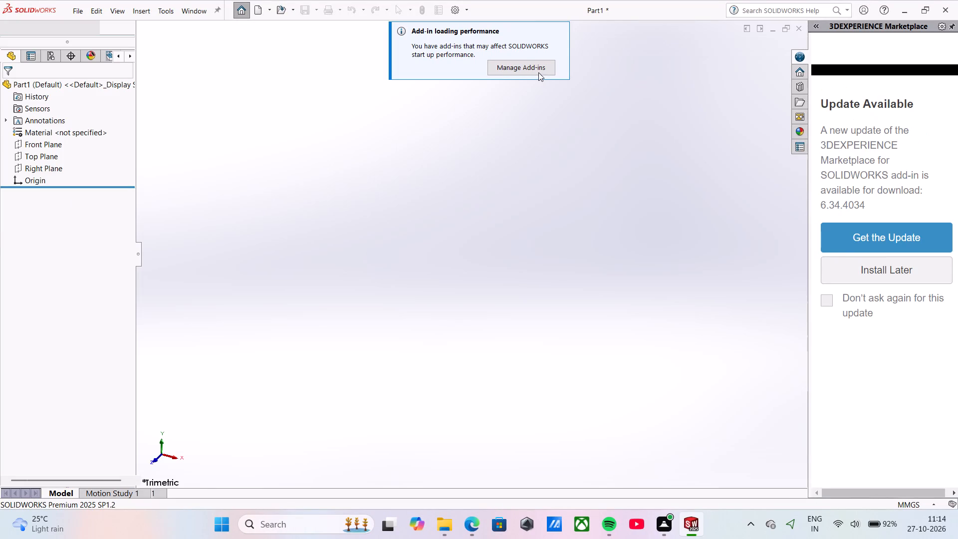
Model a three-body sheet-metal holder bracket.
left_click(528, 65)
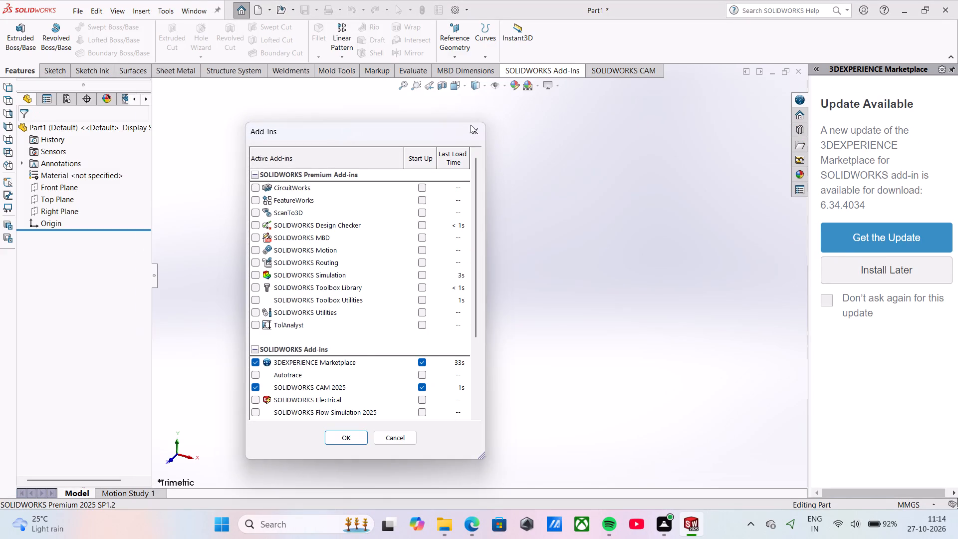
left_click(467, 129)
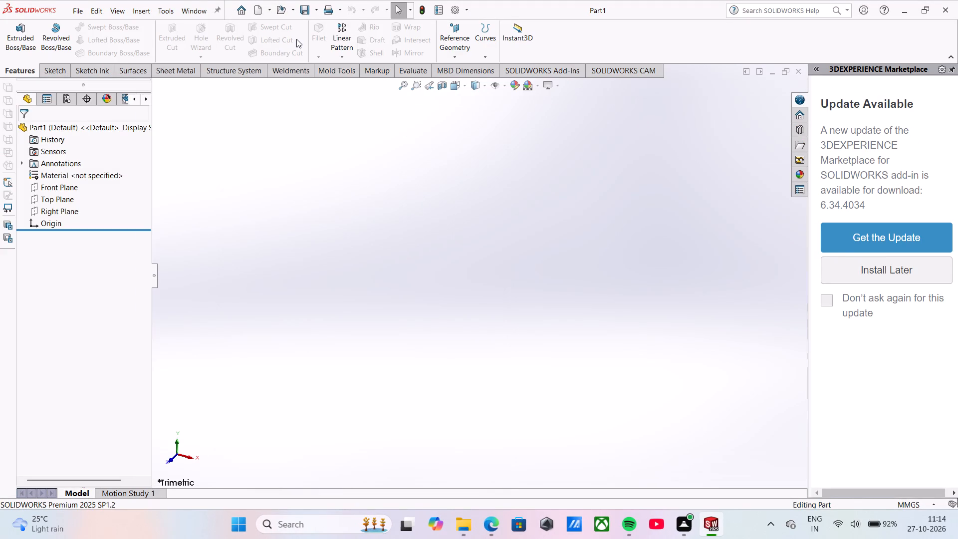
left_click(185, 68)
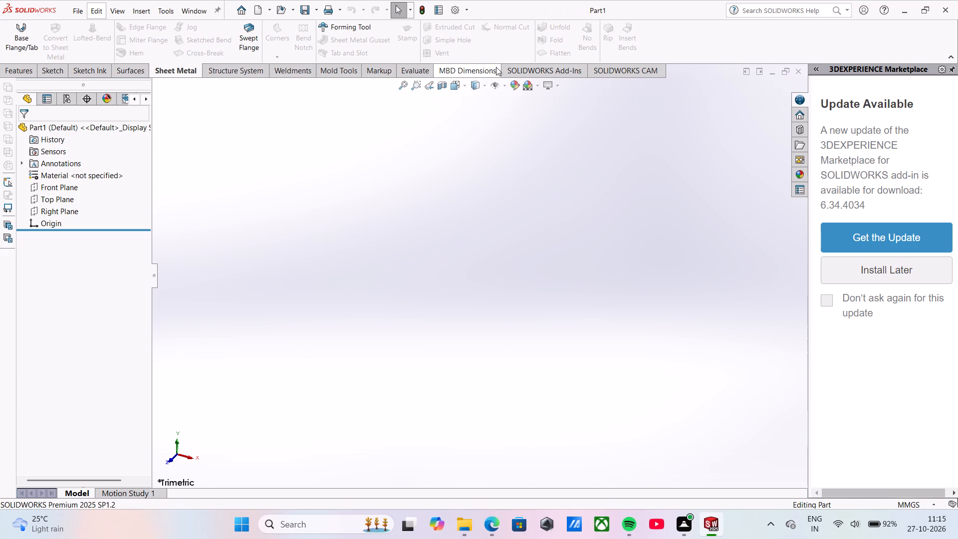
Turn off Hide All Types and show the Front, Top and Right planes in the graphics area.
left_click(480, 84)
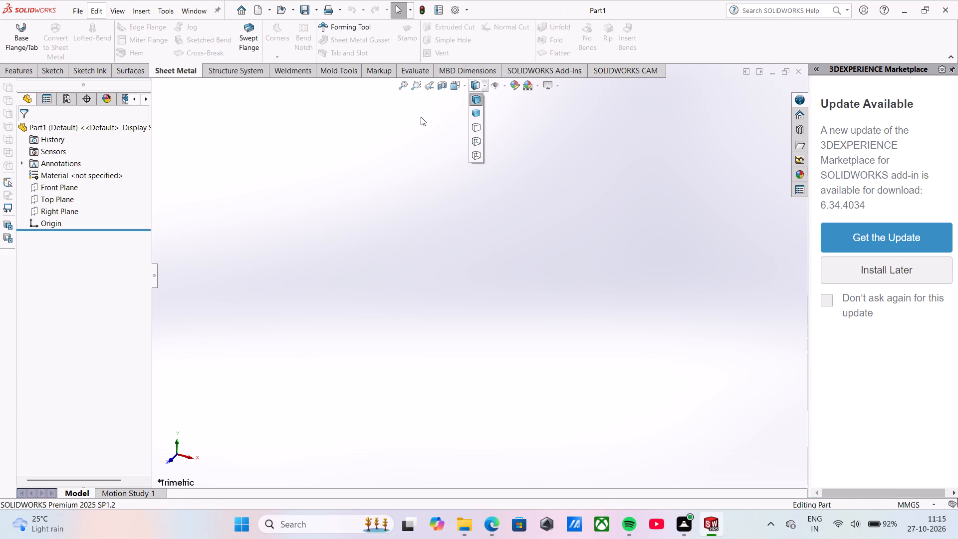
left_click_drag(421, 117, 495, 87)
left_click(495, 87)
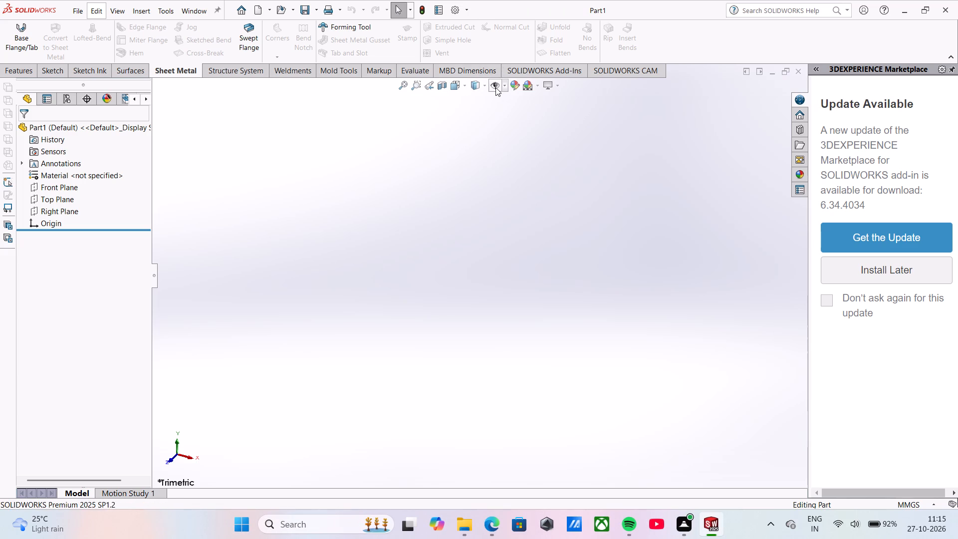
left_click(508, 87)
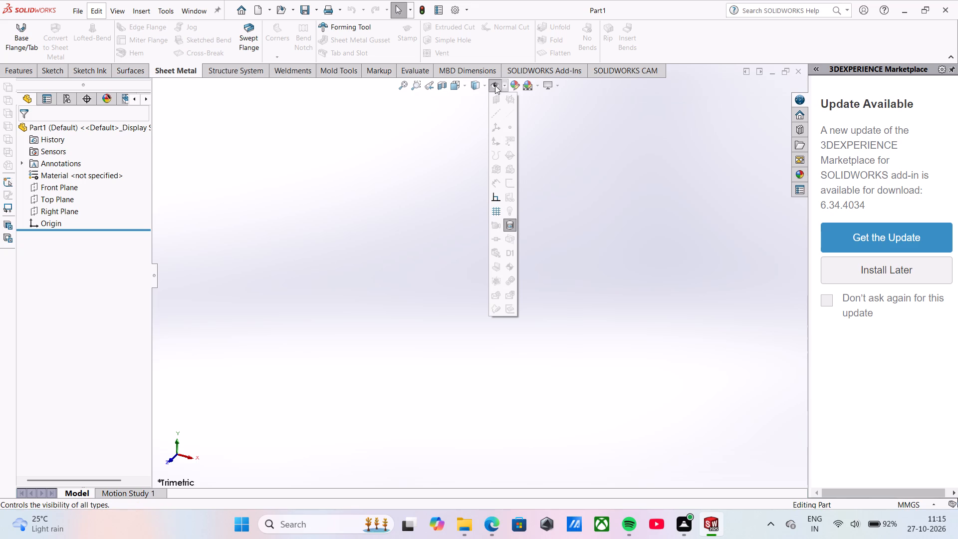
left_click(495, 85)
left_click(495, 85)
triple_click(495, 85)
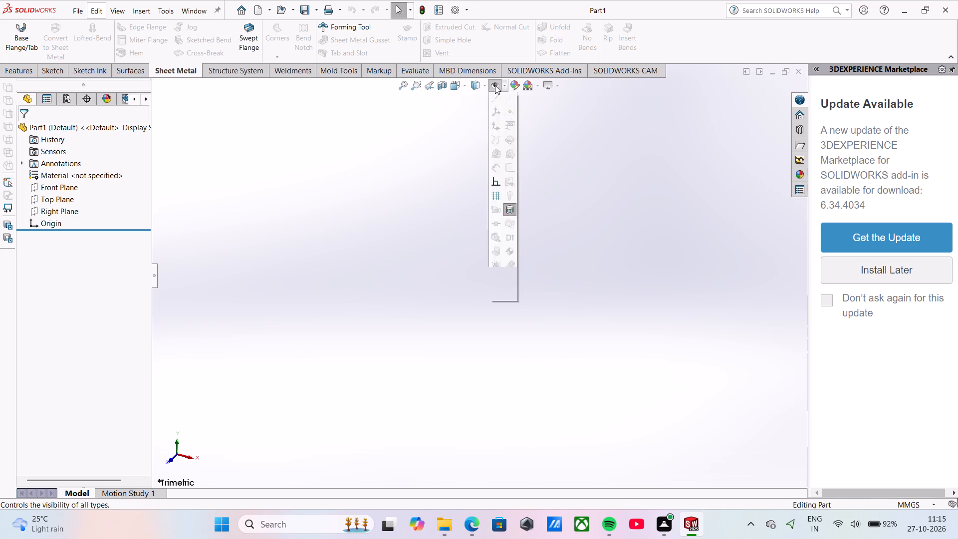
left_click(58, 64)
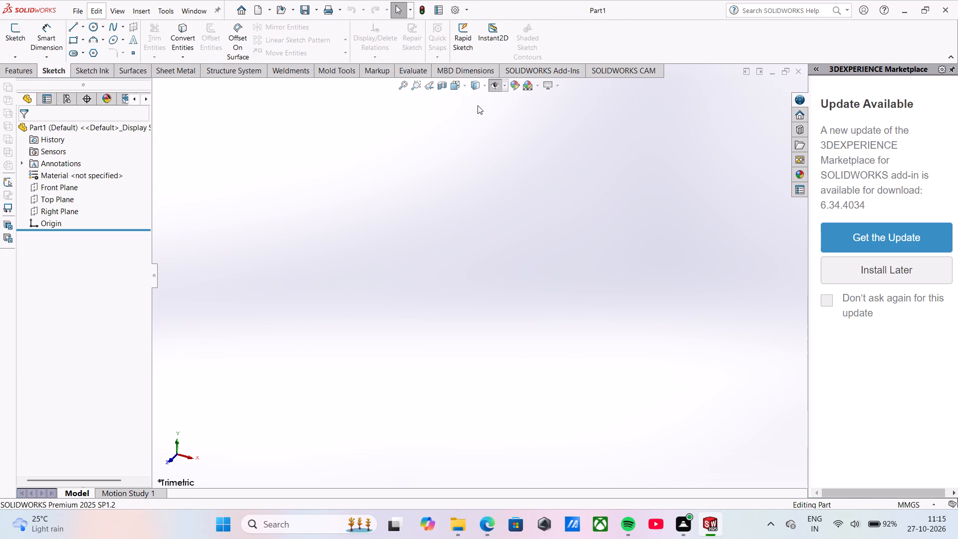
left_click(490, 81)
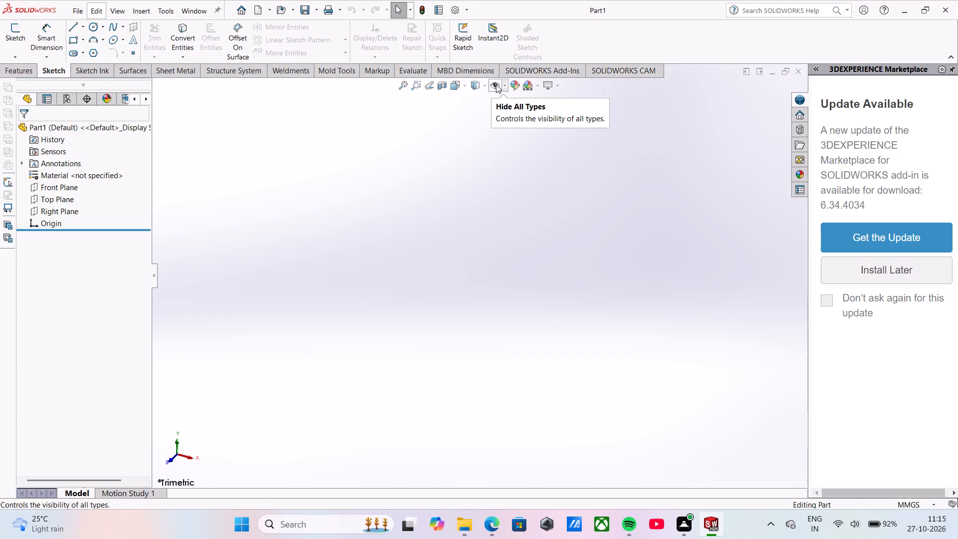
left_click(498, 85)
left_click(503, 87)
left_click_drag(503, 87, 487, 83)
left_click(492, 84)
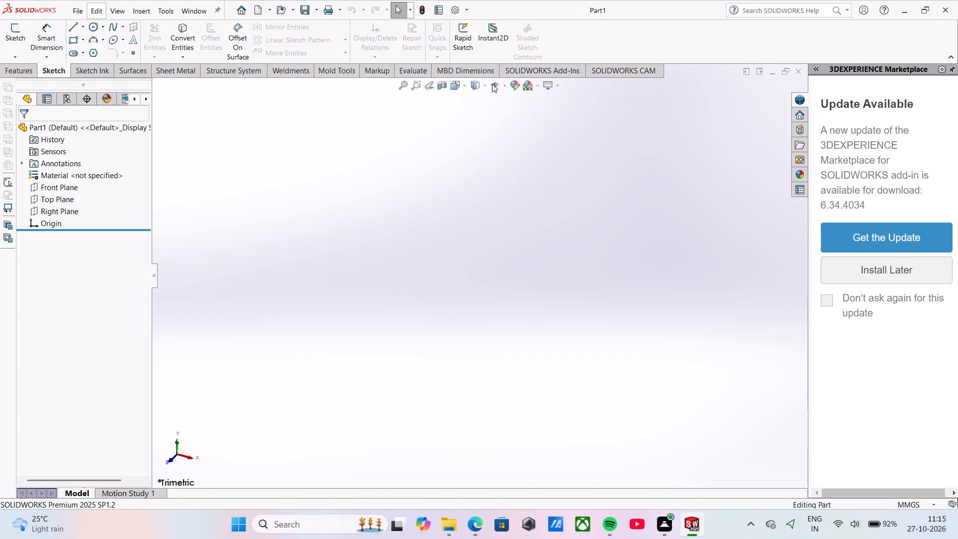
left_click(505, 81)
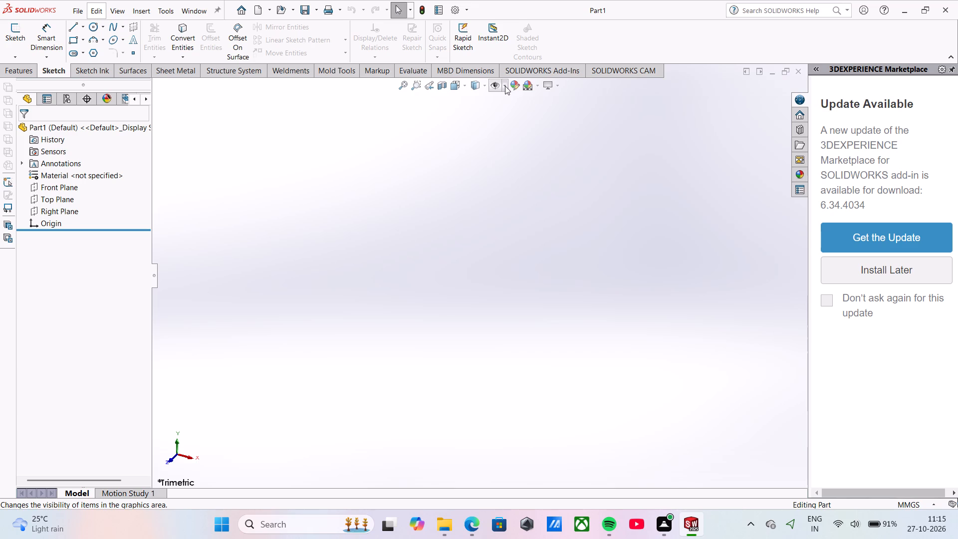
left_click(505, 86)
left_click(509, 97)
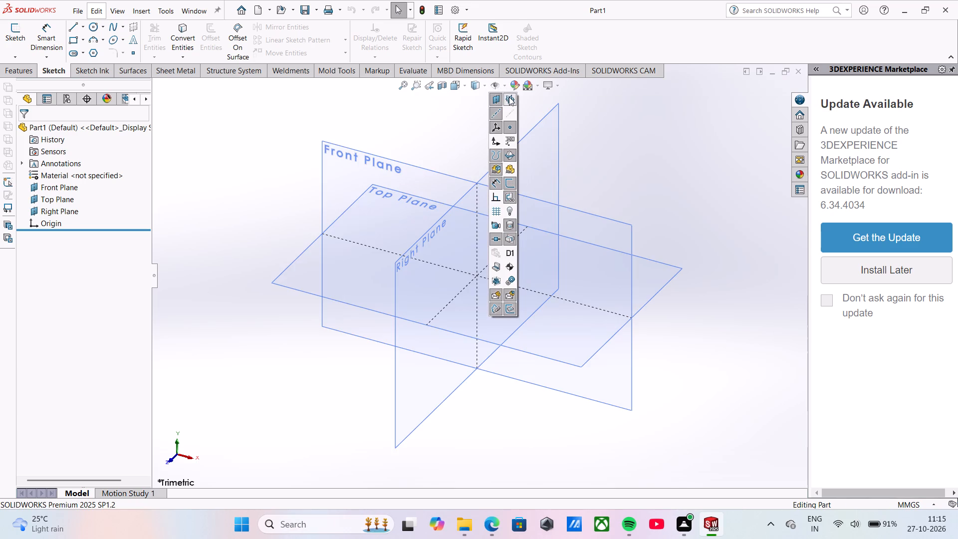
left_click(609, 152)
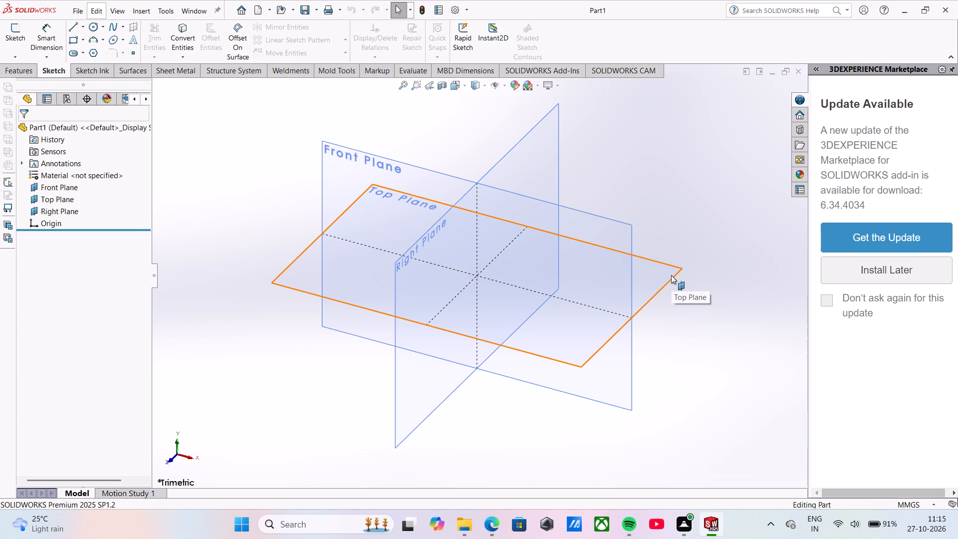
Start a new sketch on the Top Plane.
left_click(671, 275)
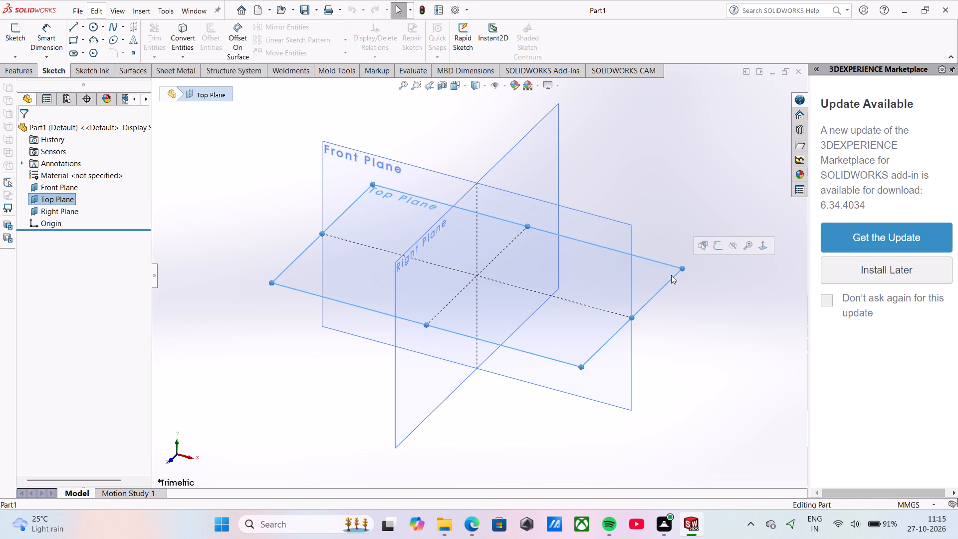
left_click(720, 251)
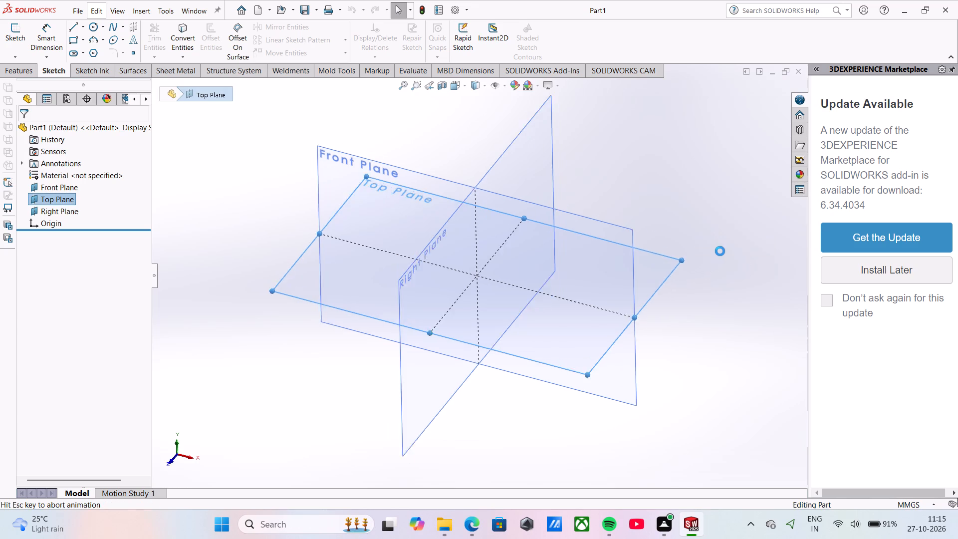
Hide all item types so the other reference planes no longer clutter the sketch view.
left_click(491, 87)
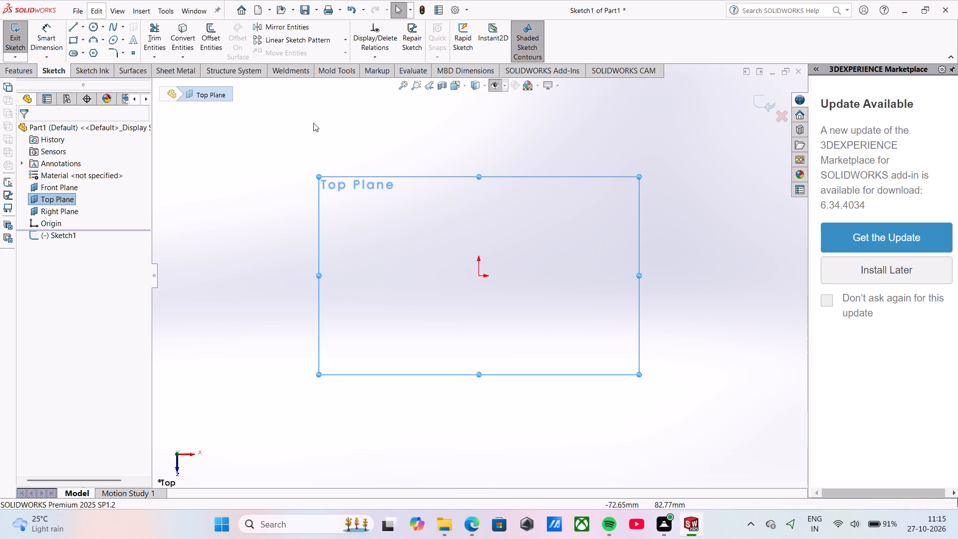
Sketch a horizontal midpoint line about 172 mm long, centred on the origin.
left_click(85, 26)
left_click(81, 61)
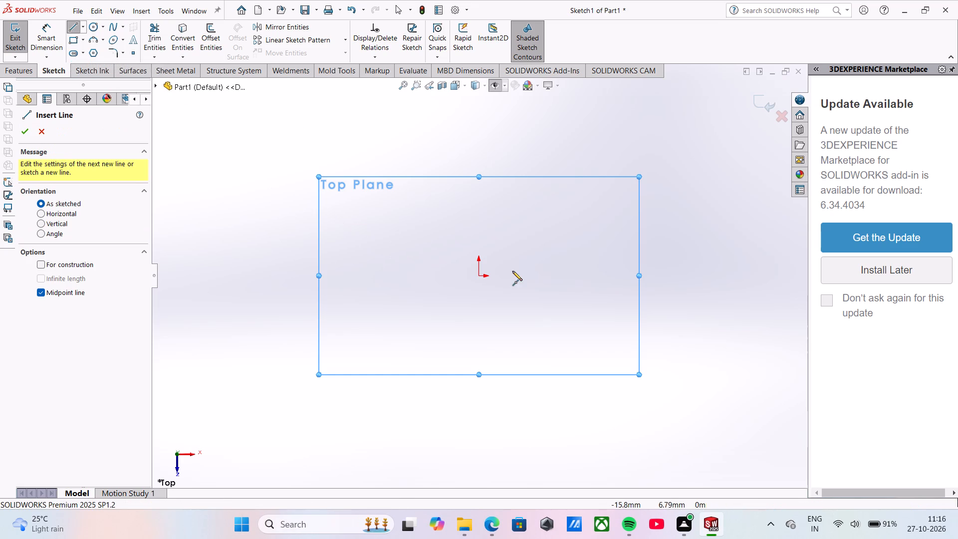
left_click(478, 278)
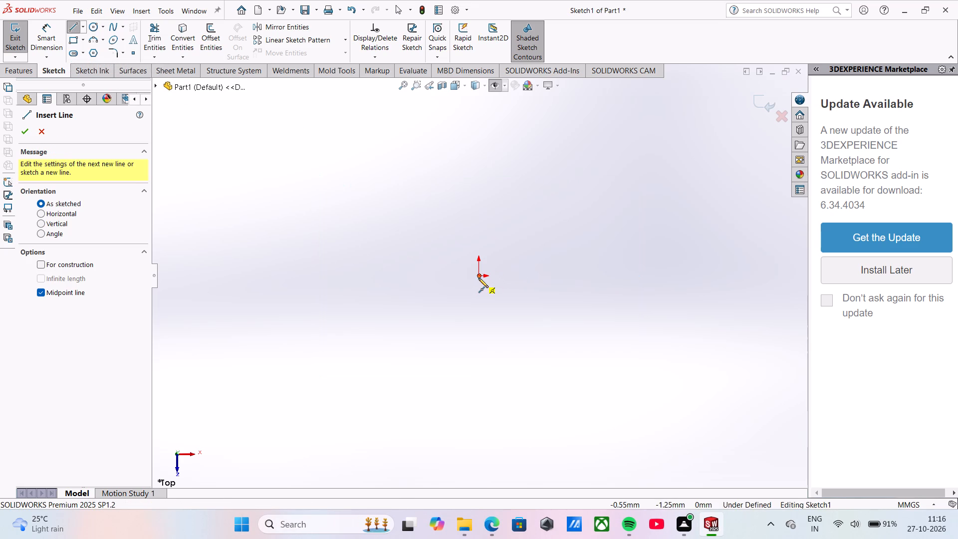
left_click(634, 275)
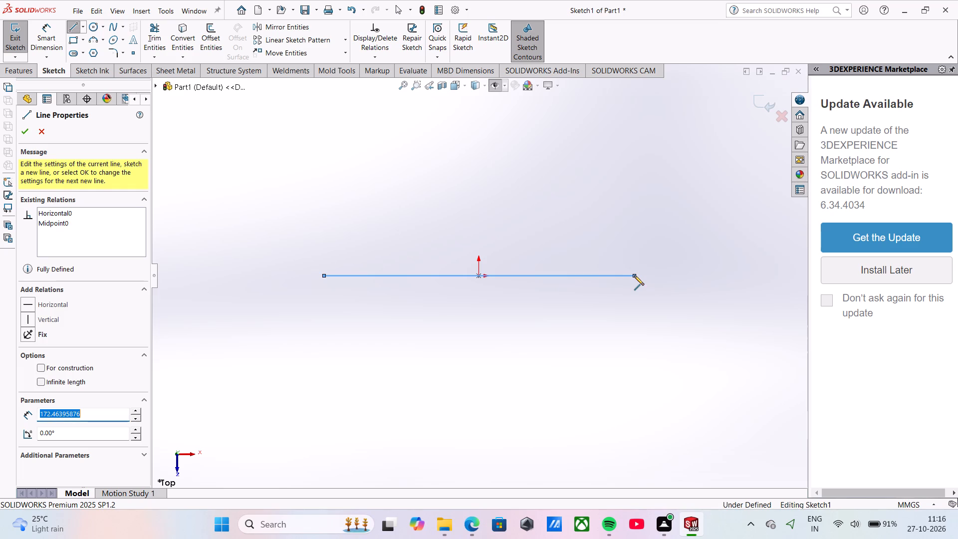
key("Escape")
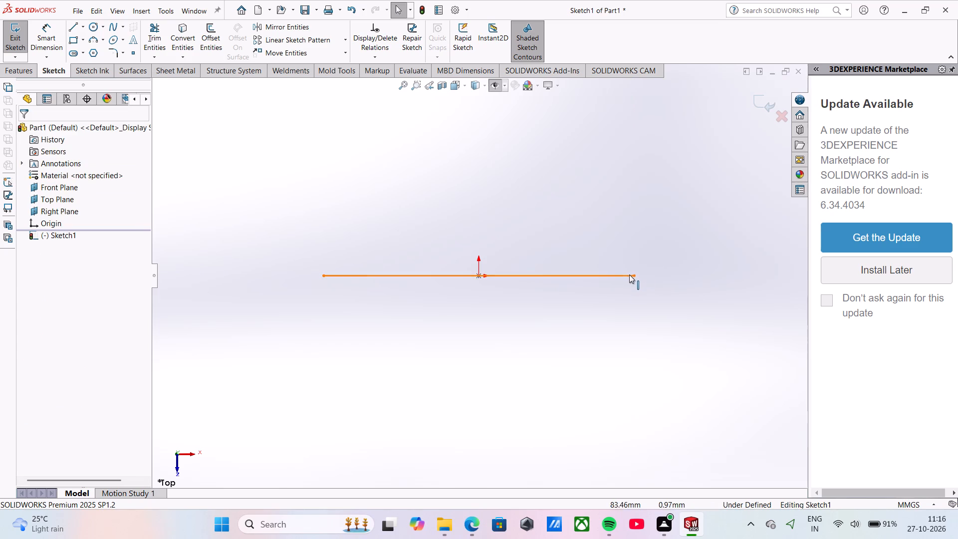
key("Escape")
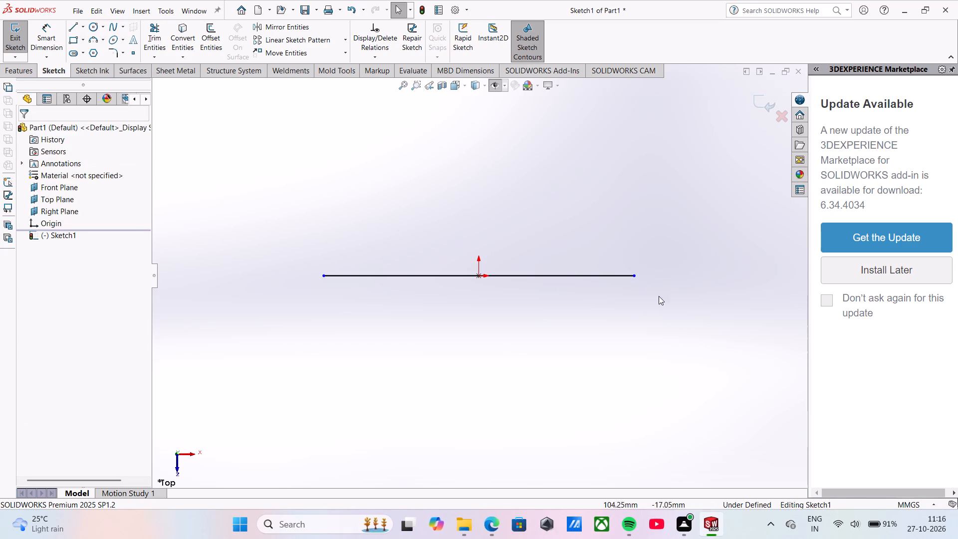
Set the horizontal line's length to 13.50 mm.
left_click(623, 275)
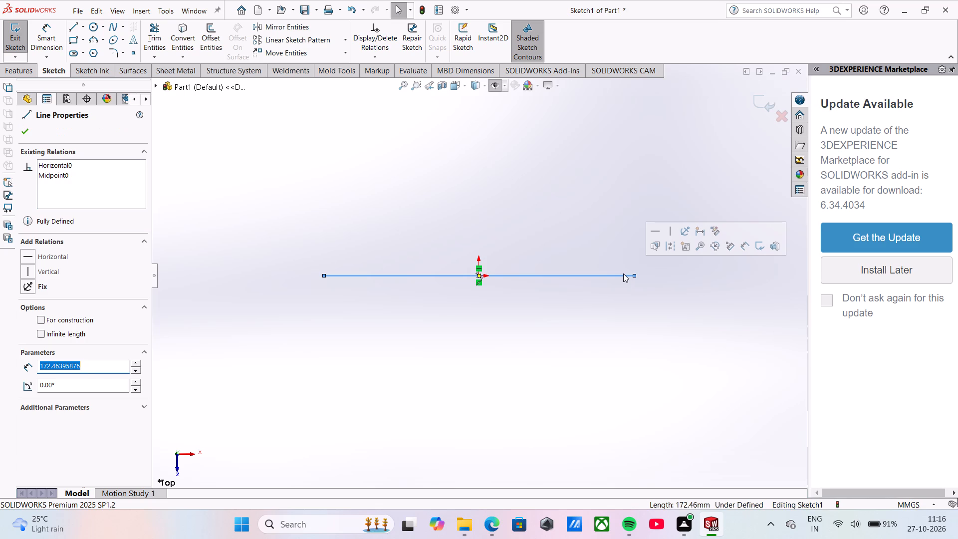
type("13.")
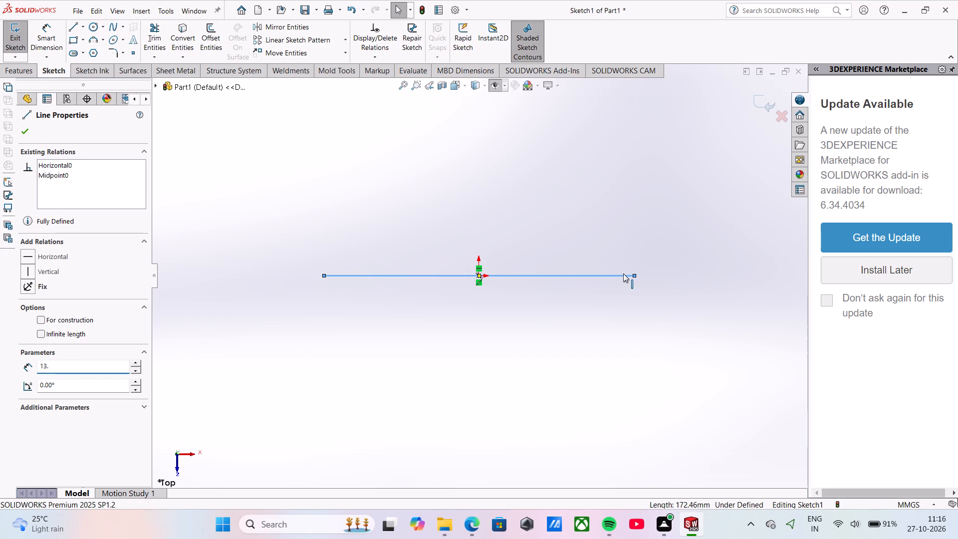
type("50")
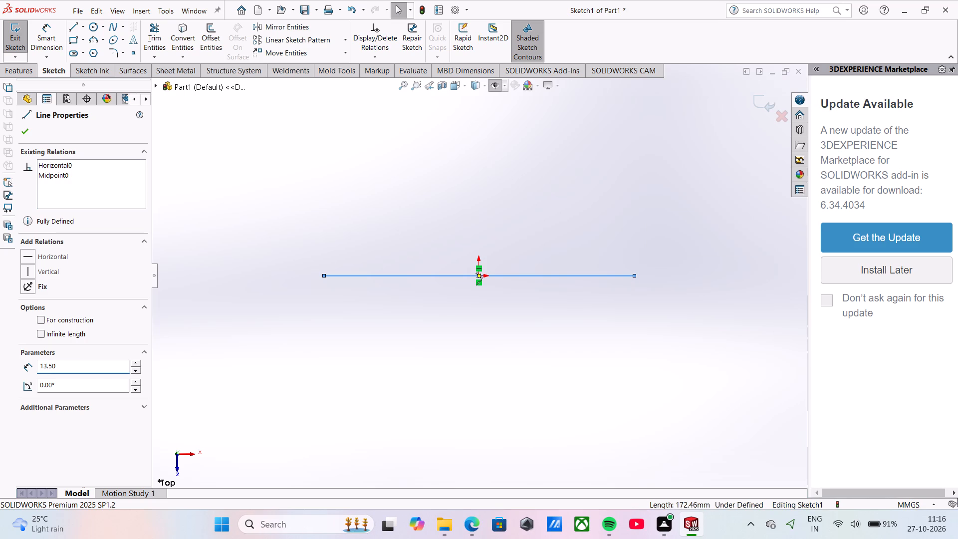
key("Return")
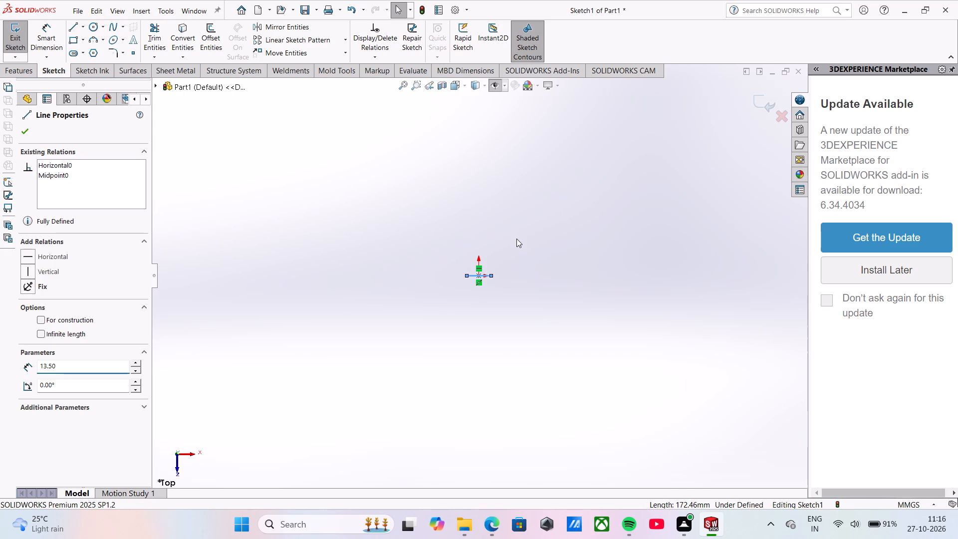
Sketch a vertical midpoint line about 4.48 mm long, centred on the left endpoint of the horizontal line.
scroll(485, 273, "down", 6)
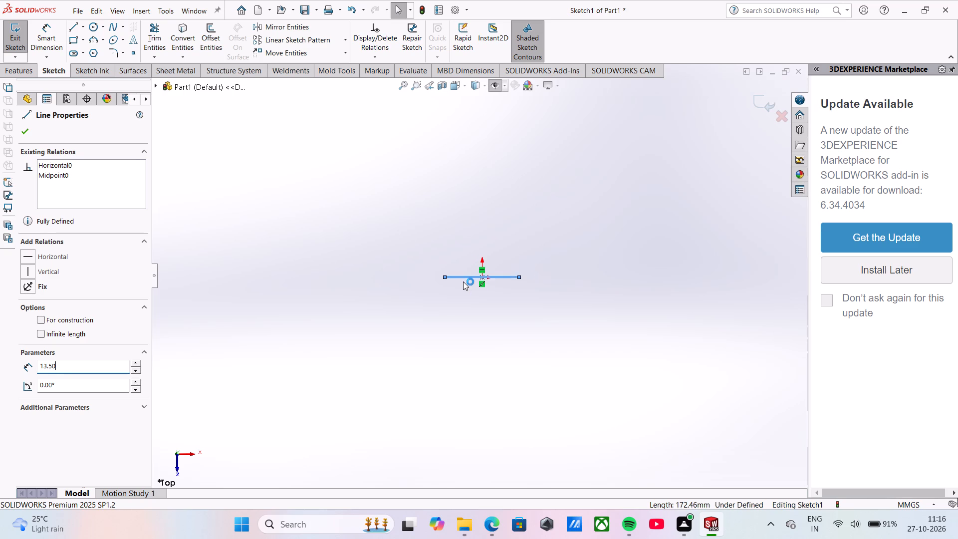
scroll(463, 281, "down", 9)
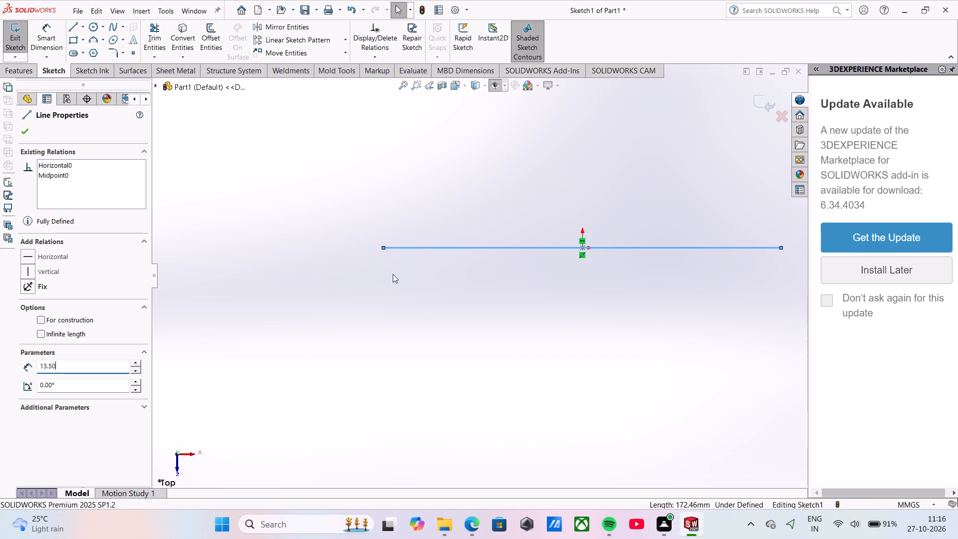
left_click(80, 27)
left_click(78, 60)
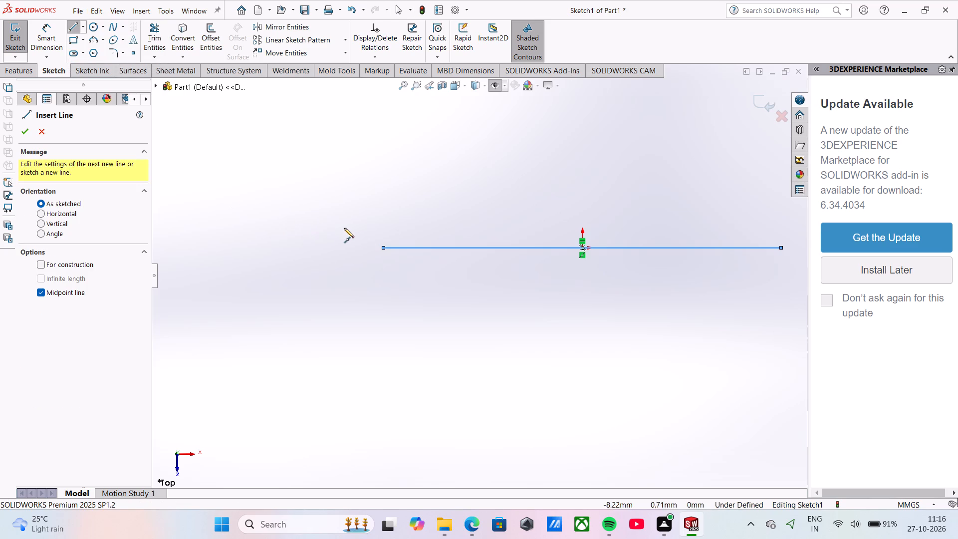
left_click(384, 249)
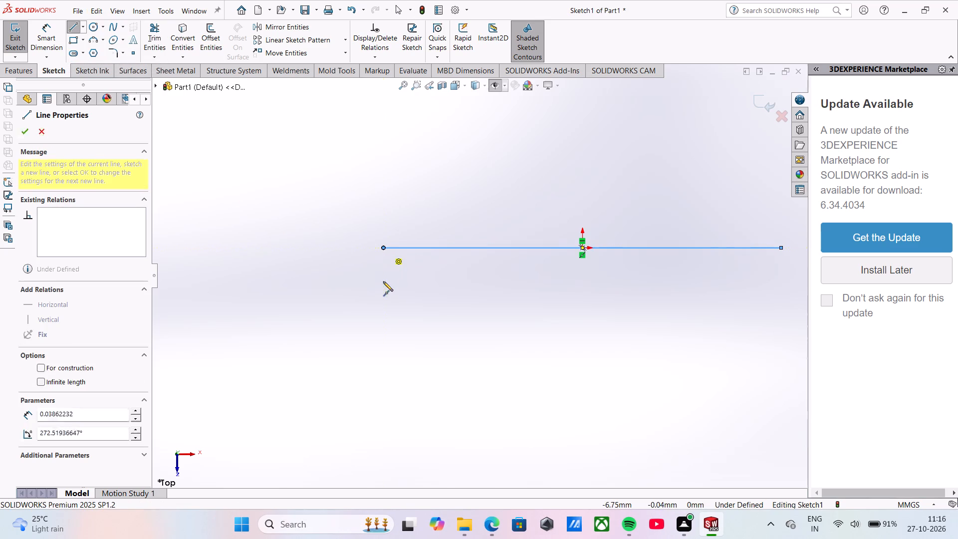
left_click(385, 314)
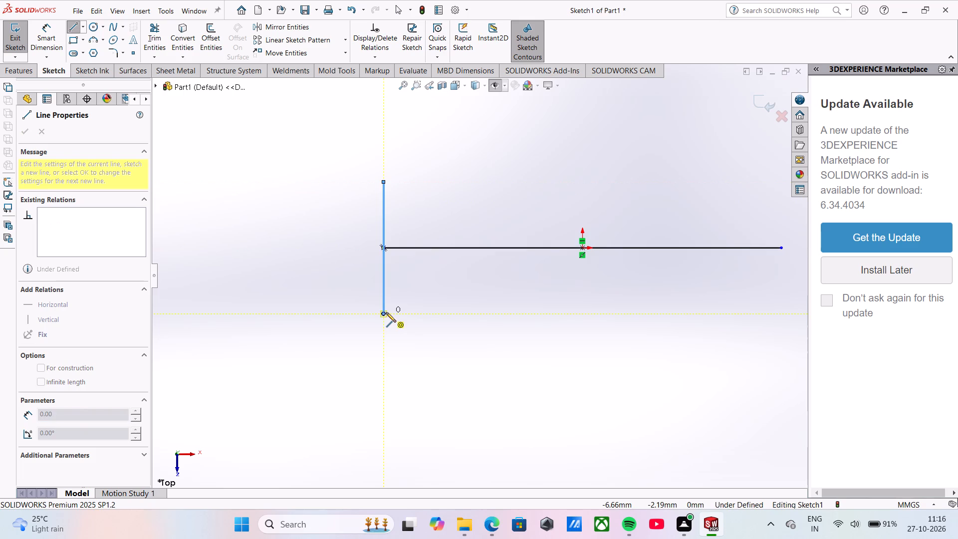
key("Escape")
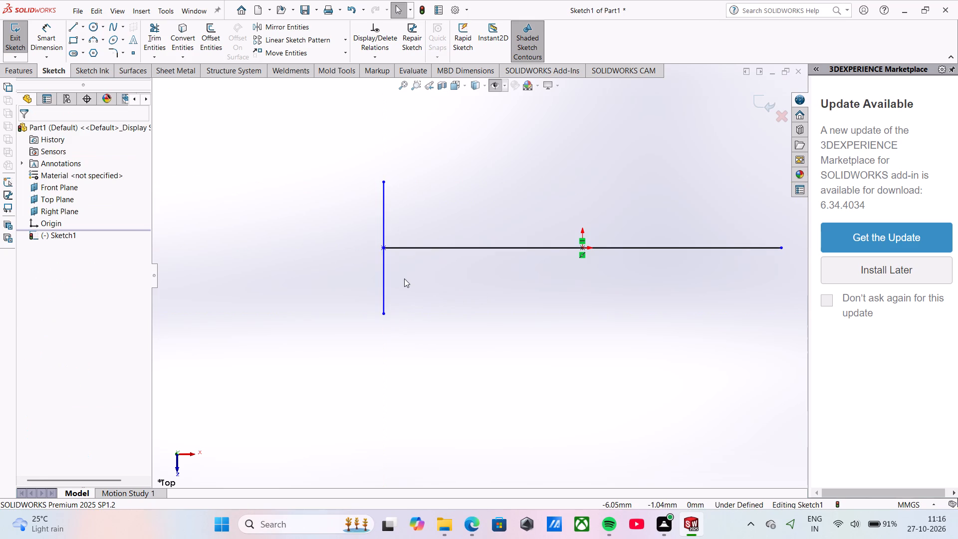
key("Escape")
key("Escape")
Delete the vertical line centred on the horizontal line's left endpoint.
left_click(405, 289)
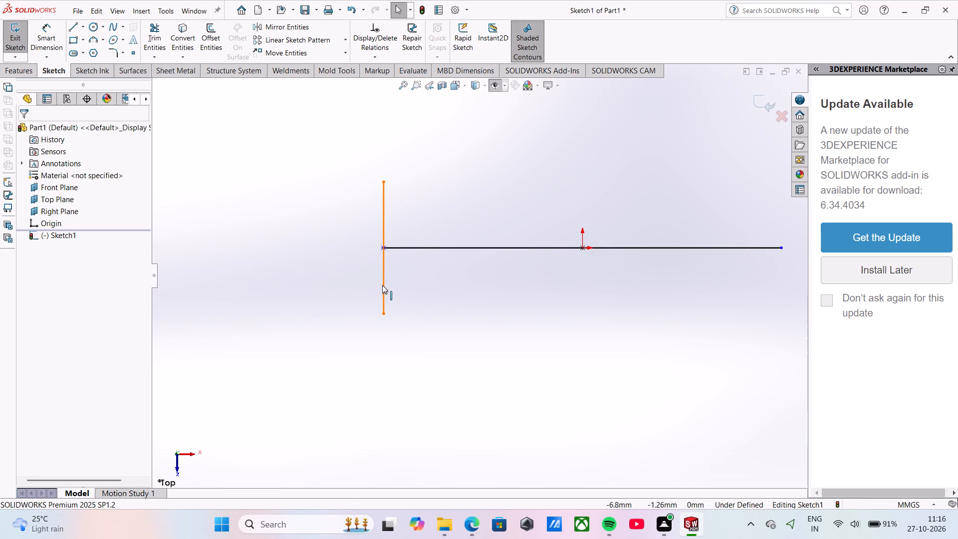
left_click(382, 285)
key("8")
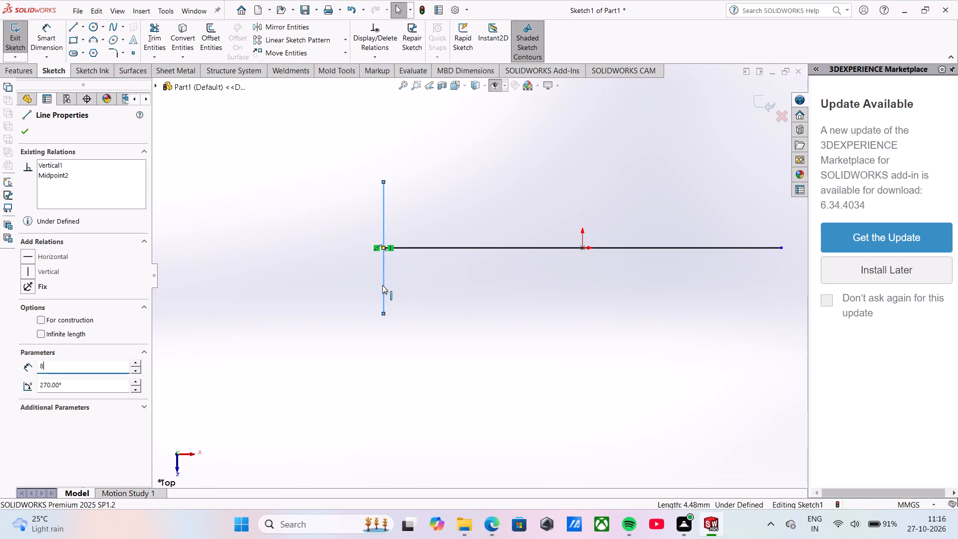
key("0")
key("Left")
key("Delete")
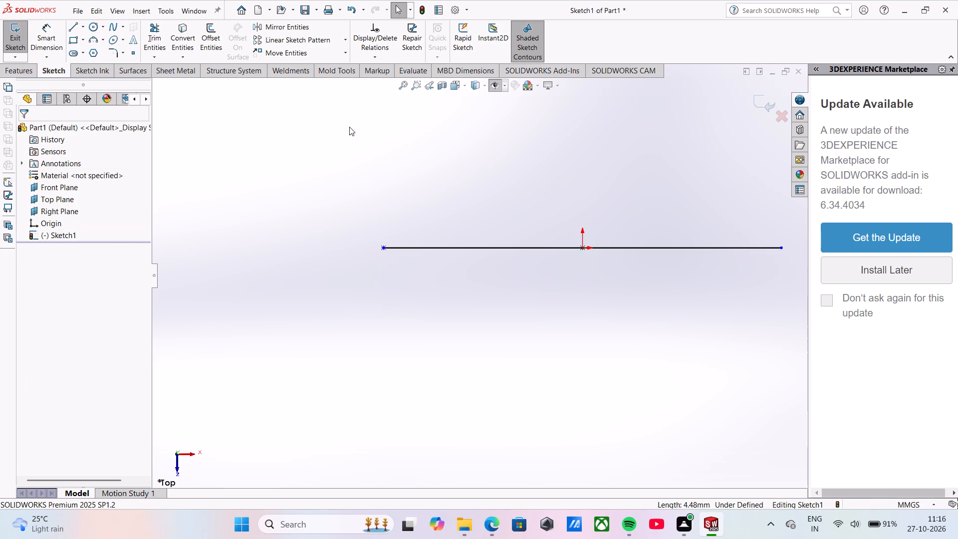
Sketch a vertical midpoint line about 5.5 mm long, centred on the left endpoint of the horizontal line.
left_click(84, 26)
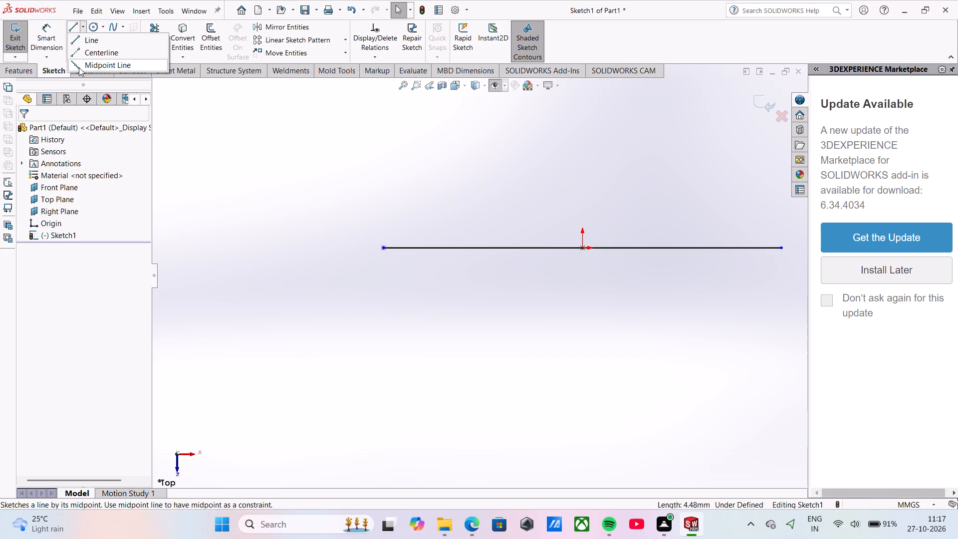
left_click(79, 67)
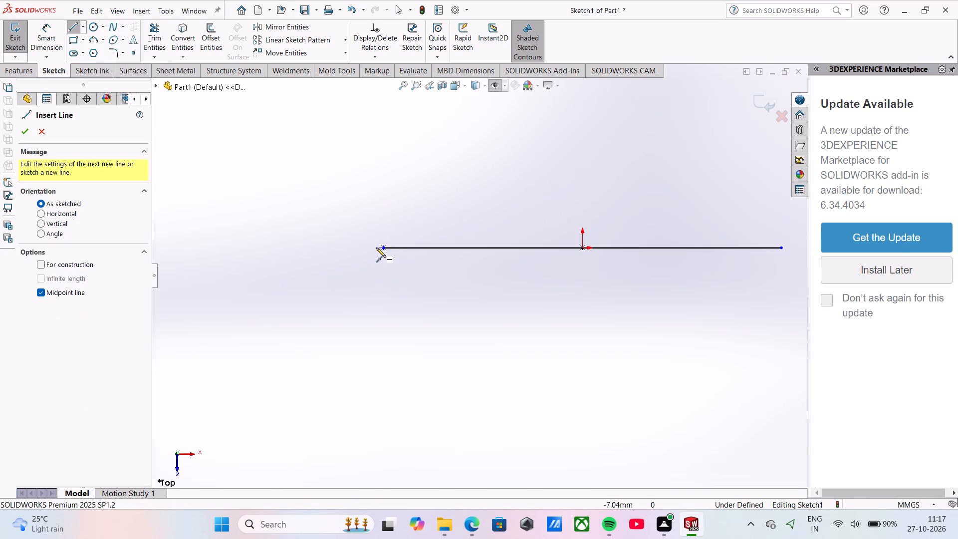
left_click(385, 250)
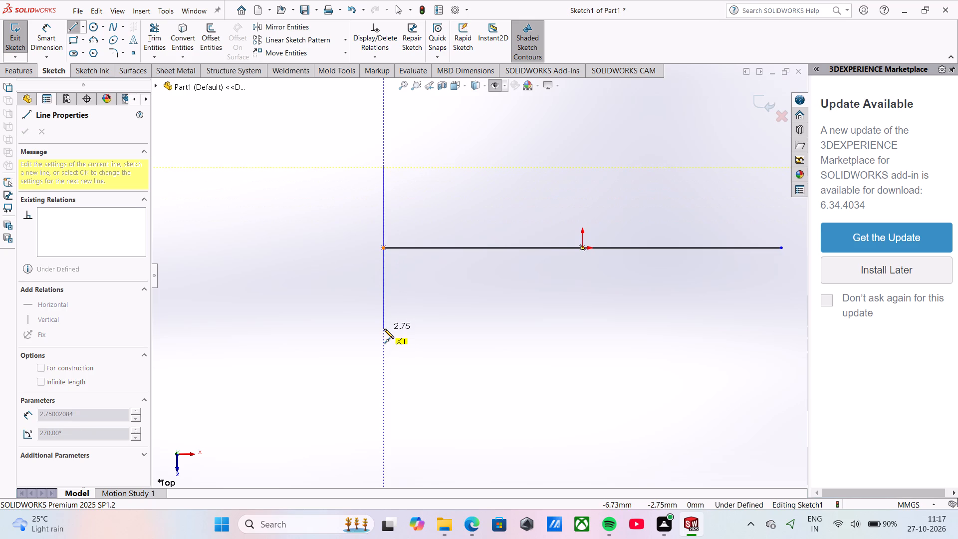
left_click(384, 329)
key("Escape")
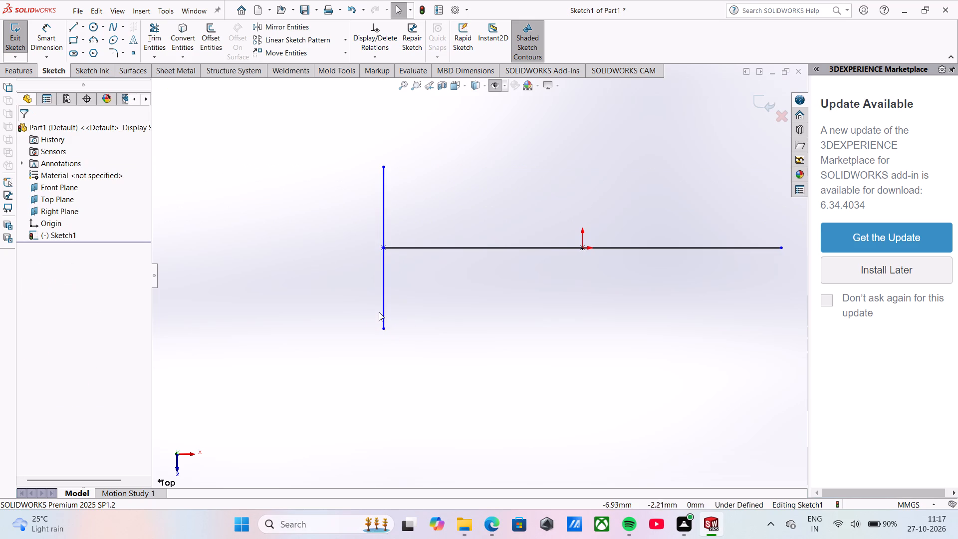
Set the vertical line's length to 8.10 mm.
left_click(382, 303)
type("8.")
type("10")
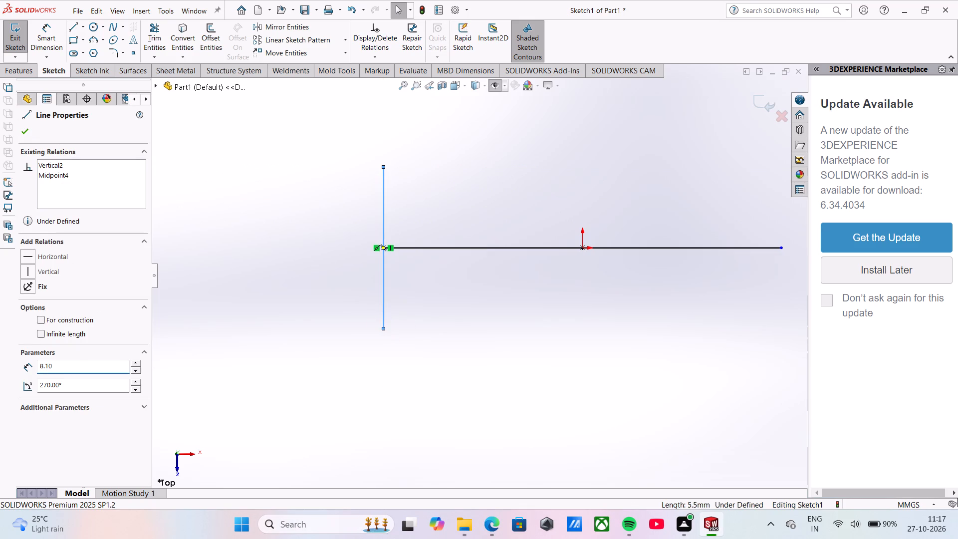
key("Return")
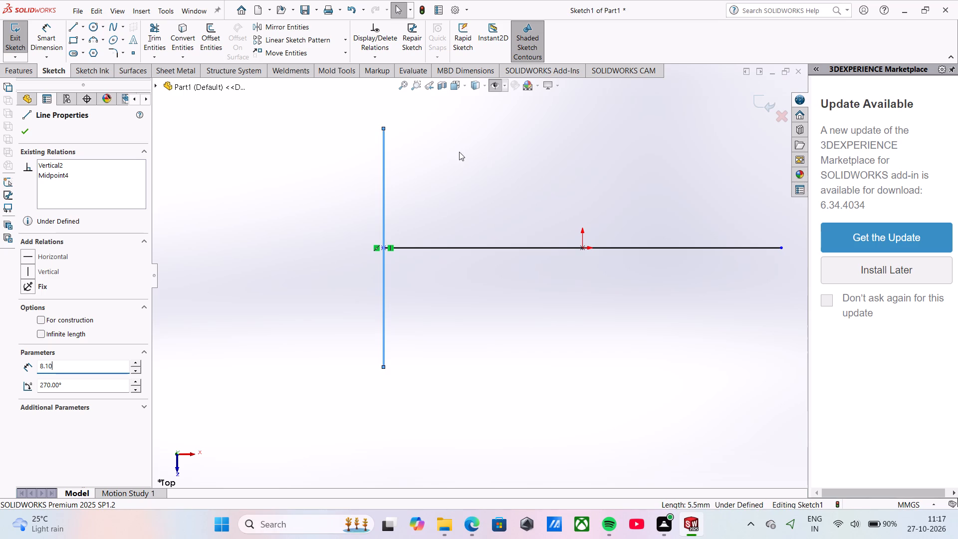
scroll(462, 220, "up", 1)
left_click(462, 221)
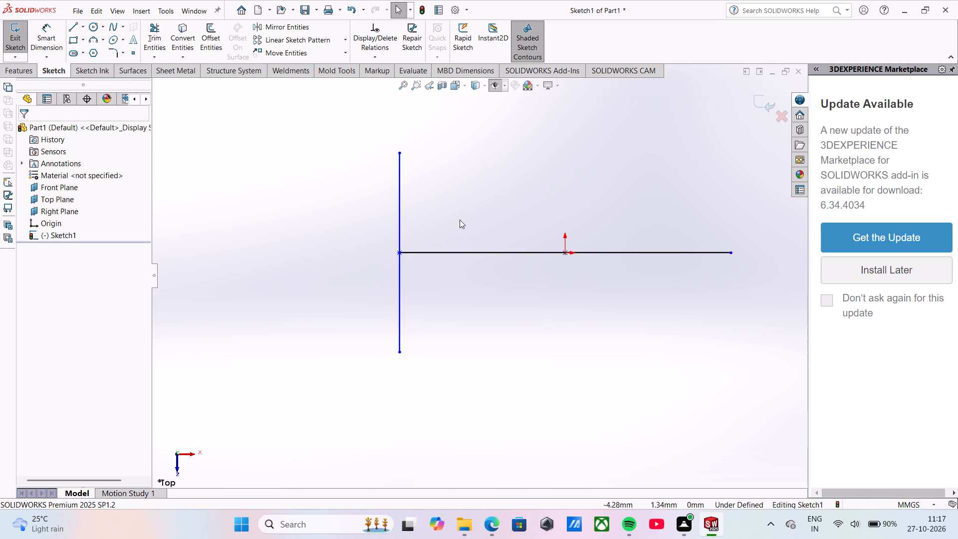
Convert the vertical line and the horizontal line to construction geometry.
left_click(398, 231)
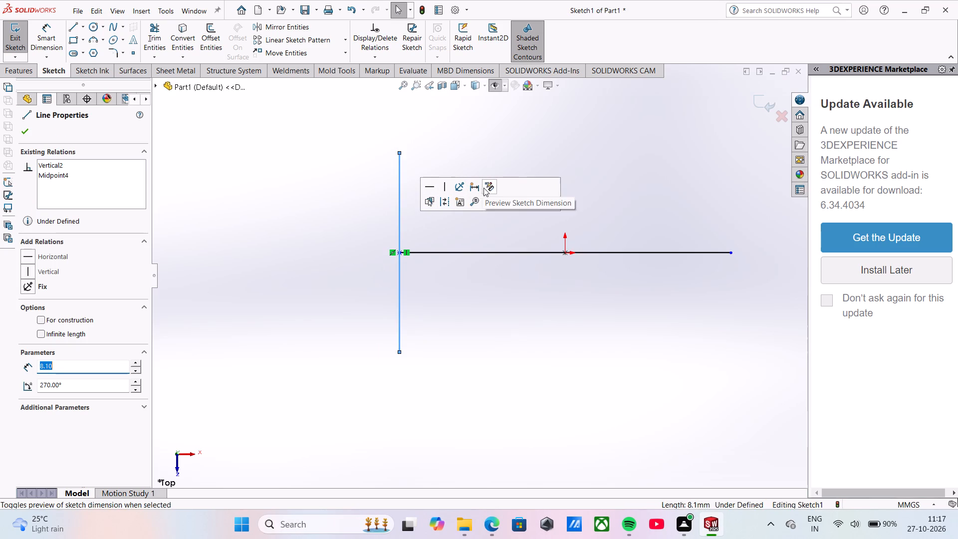
left_click(447, 200)
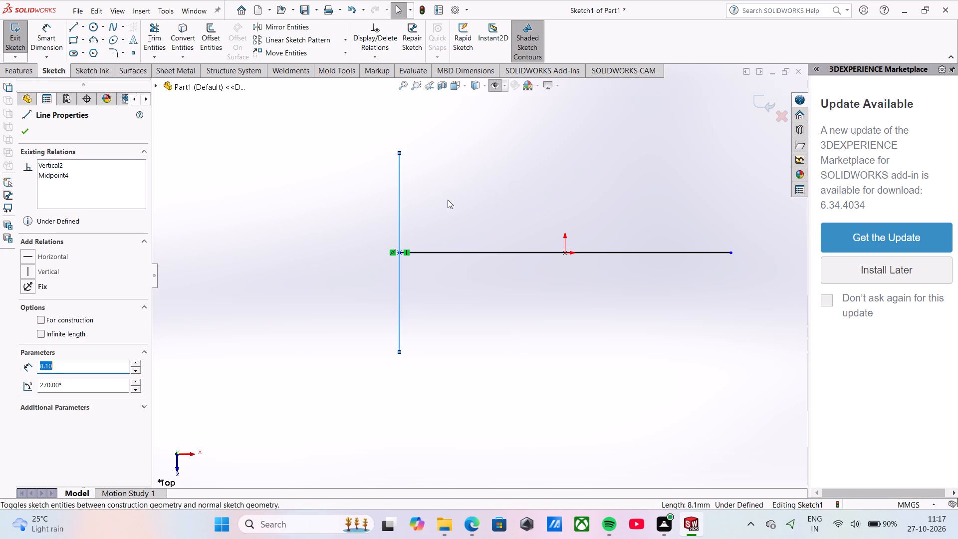
left_click(448, 200)
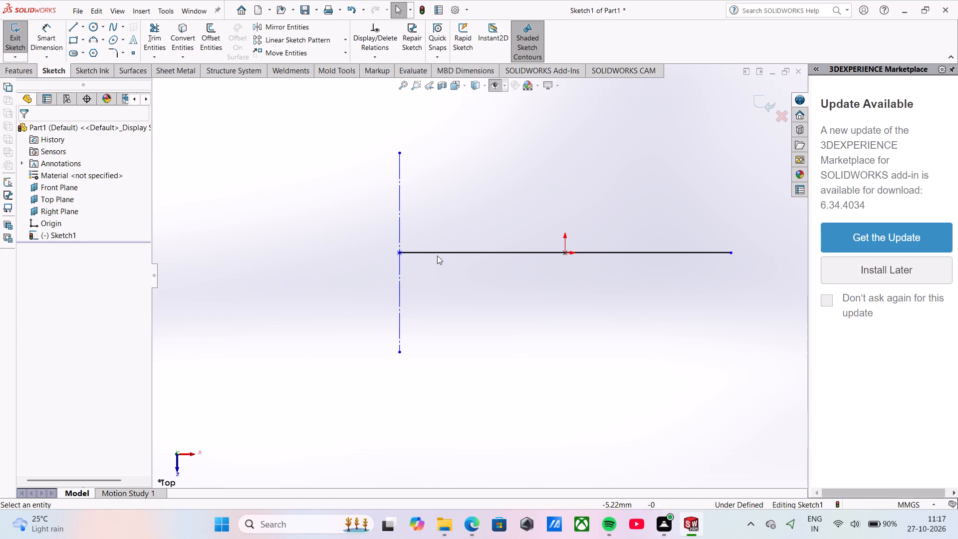
left_click(437, 255)
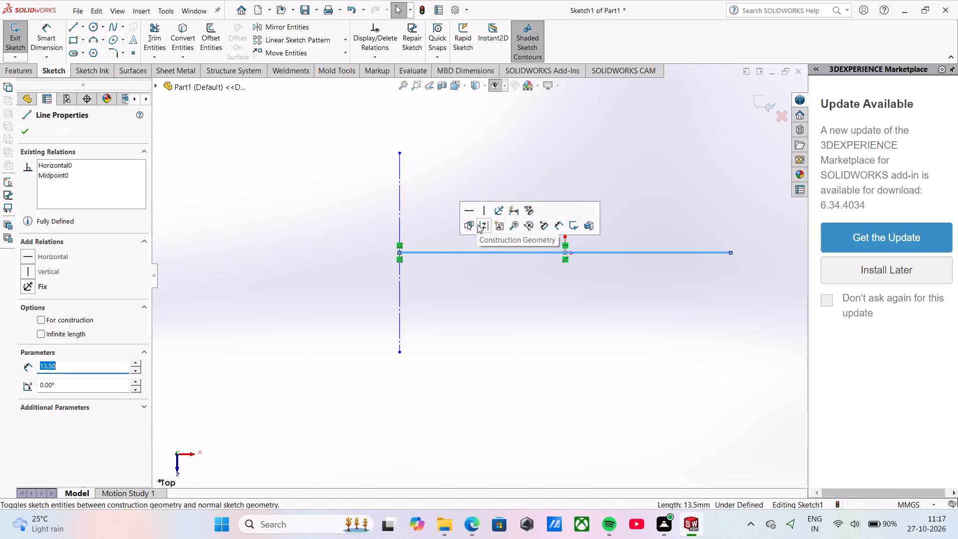
left_click(478, 225)
left_click(478, 225)
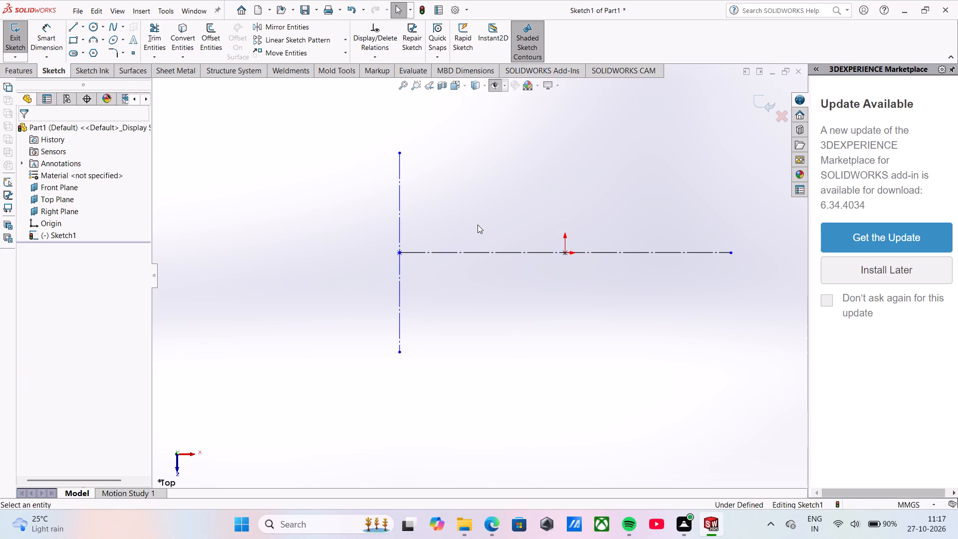
Sketch a circle of about 1.03 mm radius above the horizontal construction line, near the vertical one.
scroll(580, 223, "down", 1)
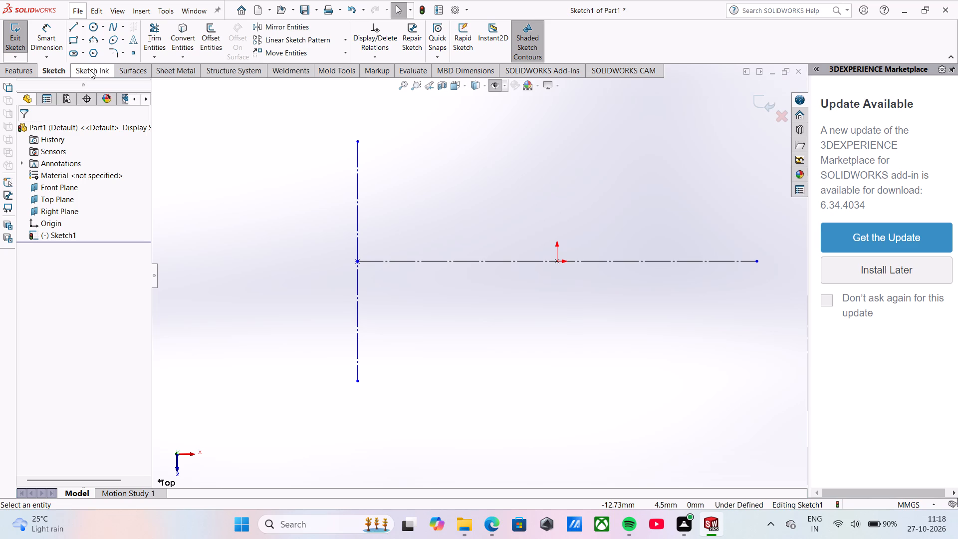
left_click(93, 27)
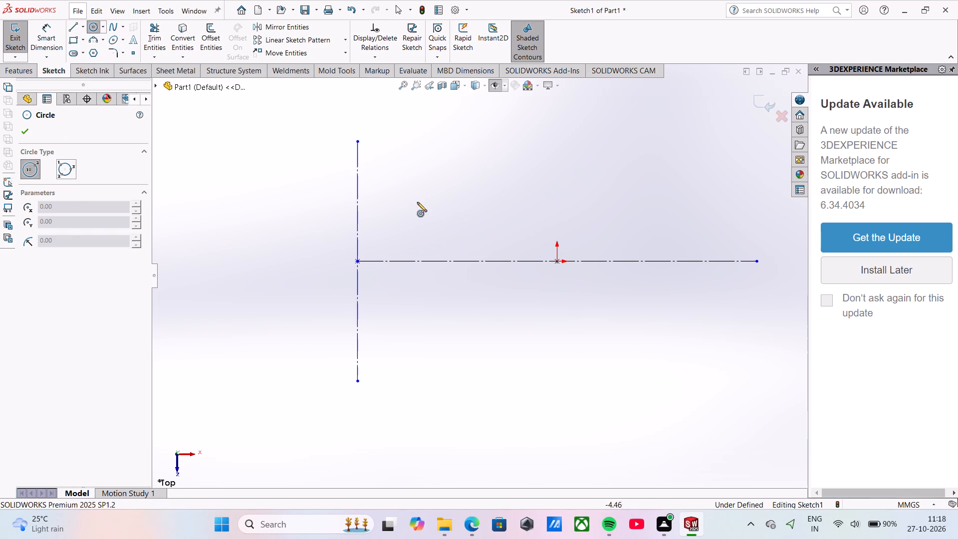
left_click(423, 191)
left_click(421, 221)
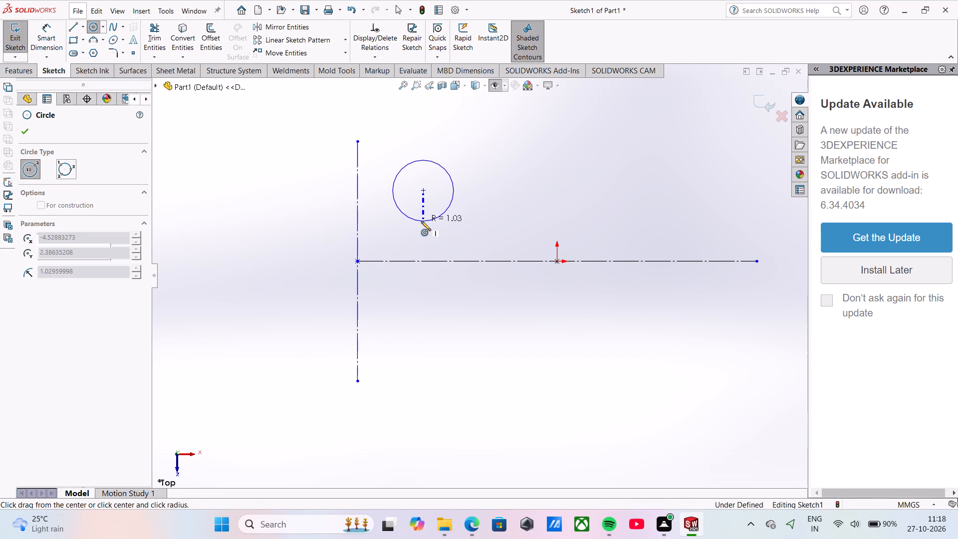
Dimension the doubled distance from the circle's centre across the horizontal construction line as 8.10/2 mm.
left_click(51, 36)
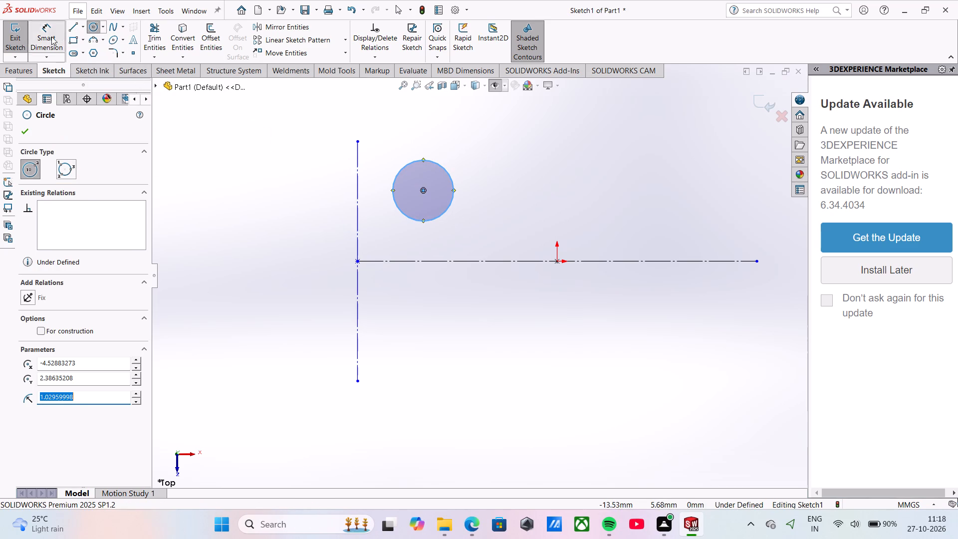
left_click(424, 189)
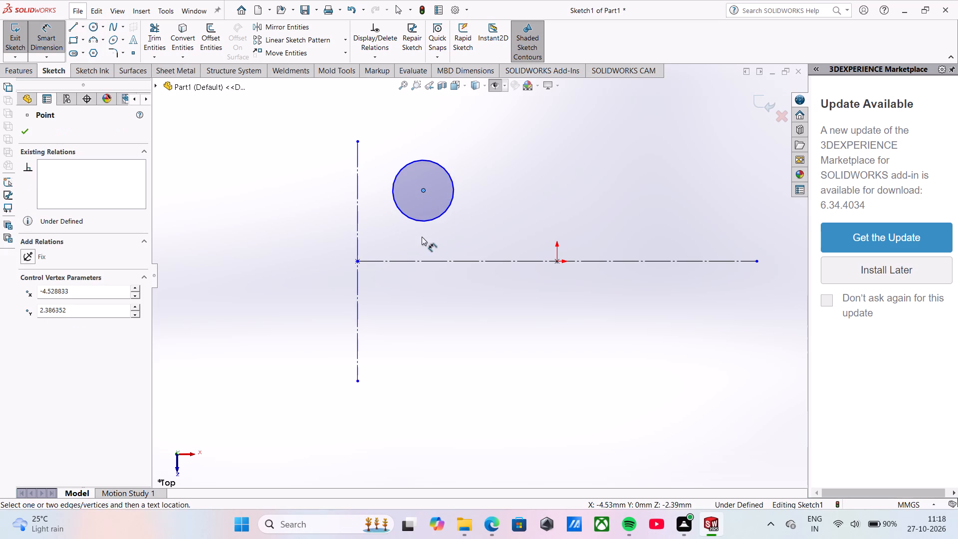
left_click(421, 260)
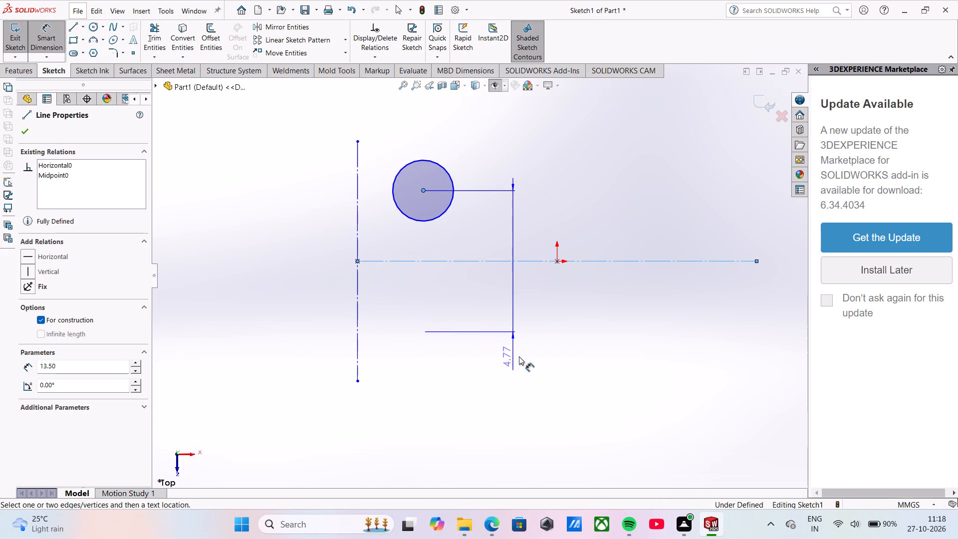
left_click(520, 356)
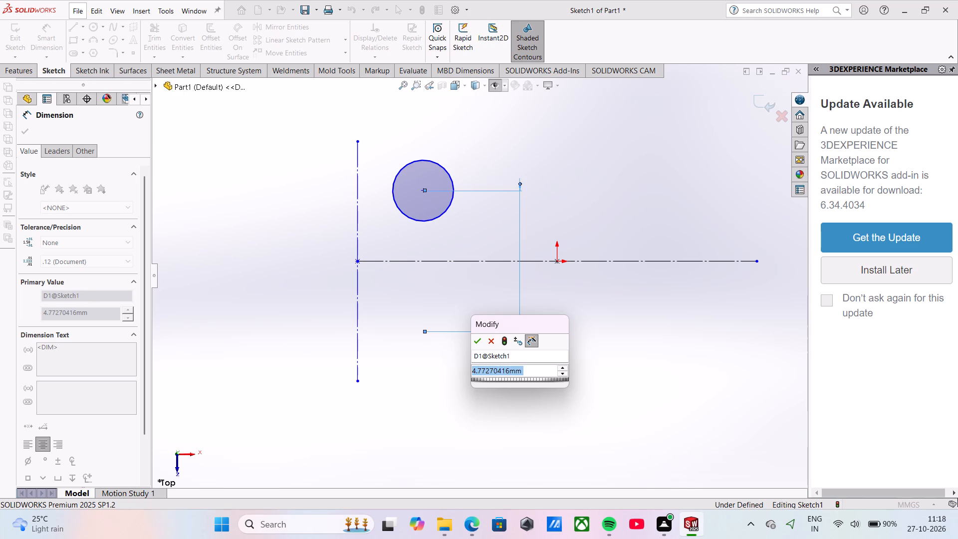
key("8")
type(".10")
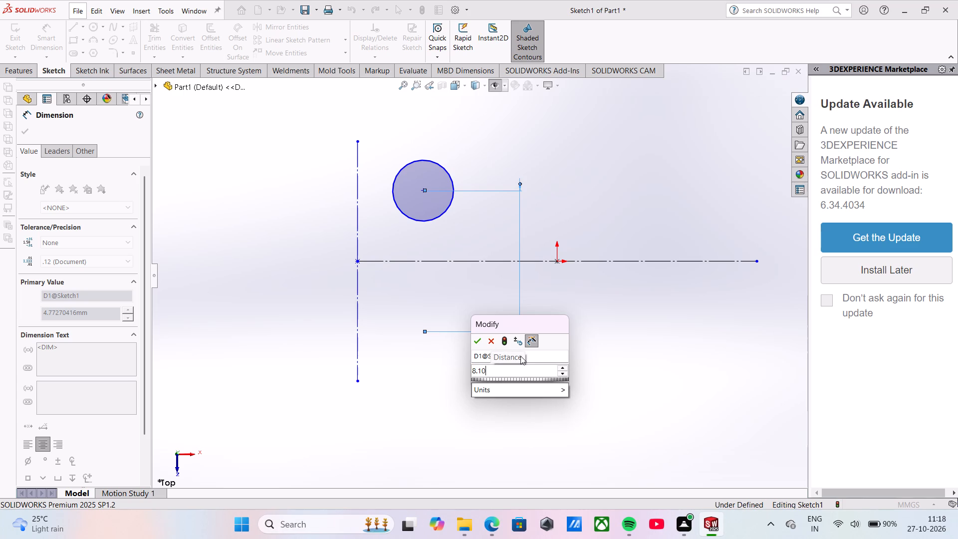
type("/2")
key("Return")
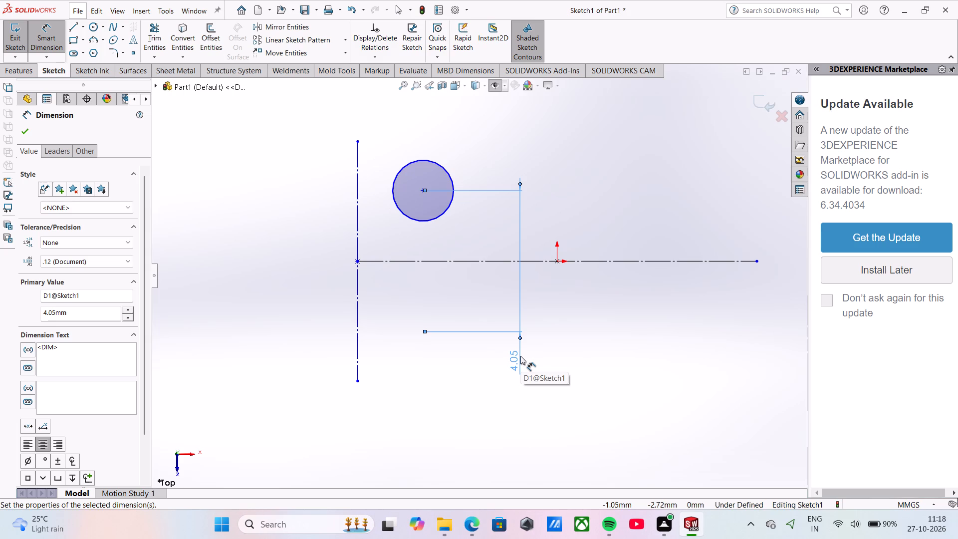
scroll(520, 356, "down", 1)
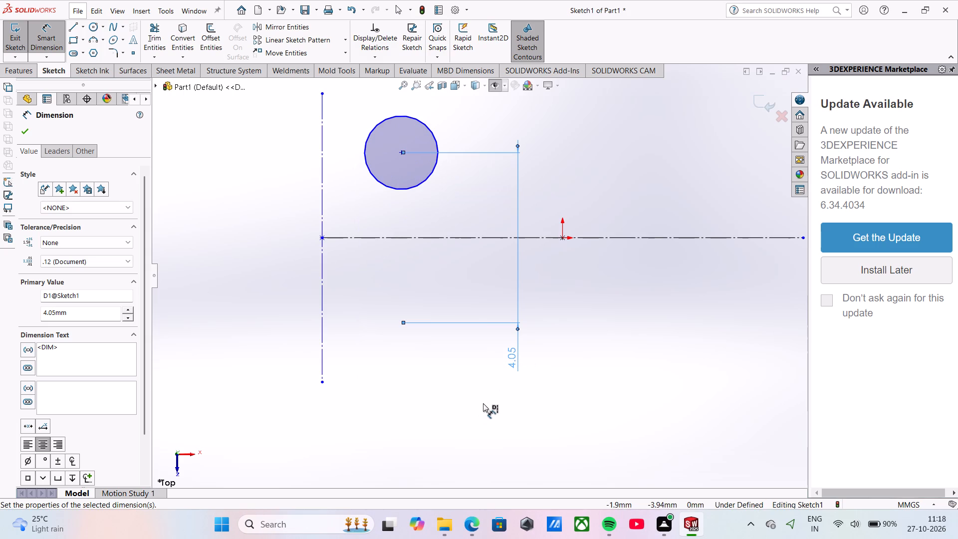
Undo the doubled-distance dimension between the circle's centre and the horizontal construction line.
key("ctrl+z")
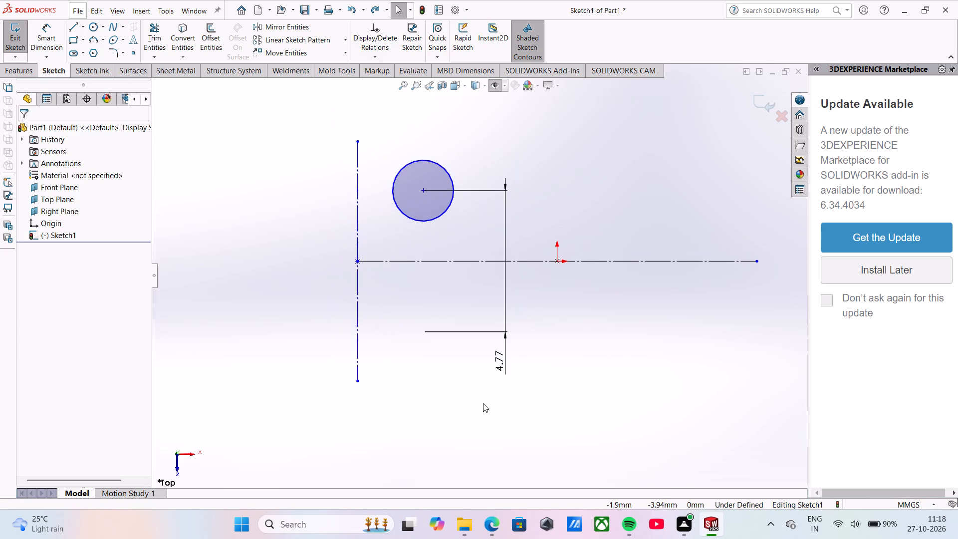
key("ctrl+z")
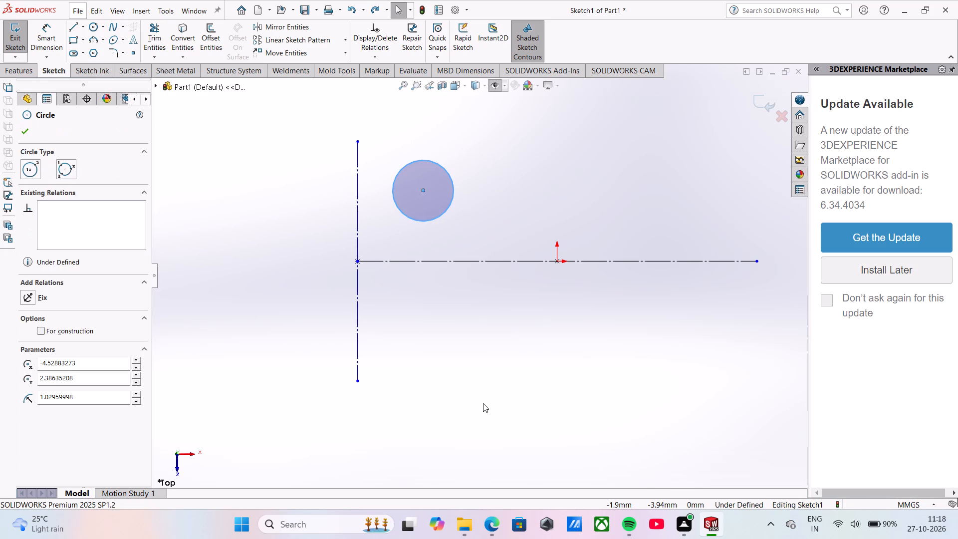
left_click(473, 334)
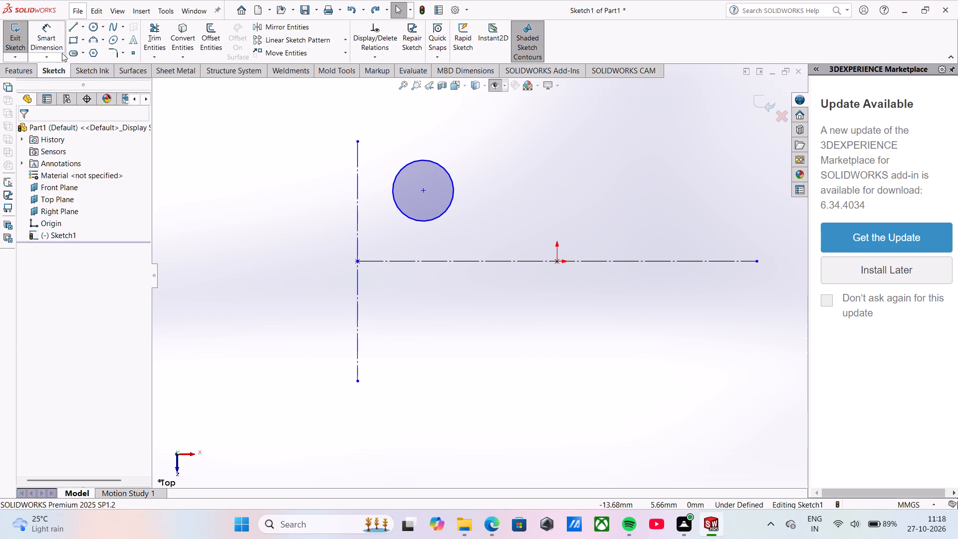
Dimension the single vertical distance from the circle's centre to the horizontal construction line as 8.10/2 mm.
left_click(30, 32)
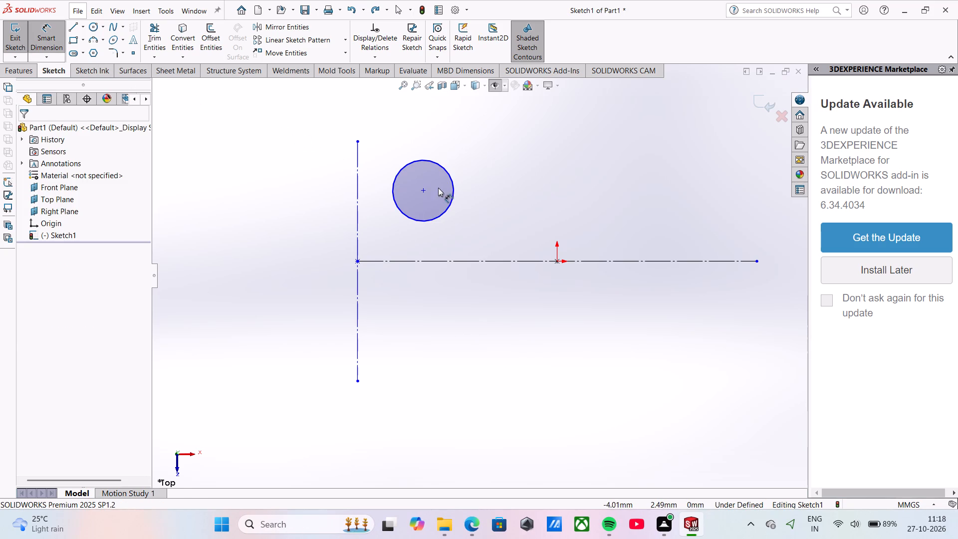
left_click(424, 189)
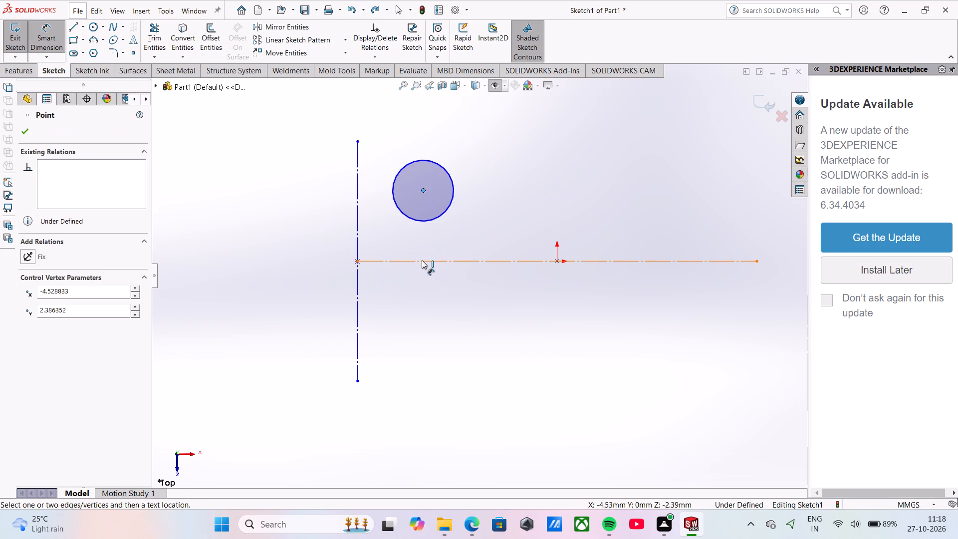
left_click(422, 260)
left_click(508, 223)
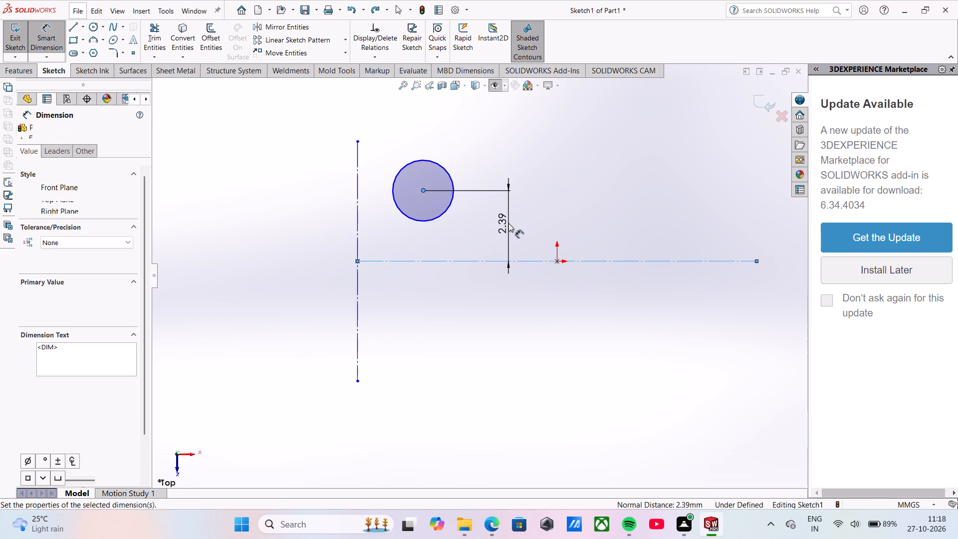
type("8.10")
type("/2")
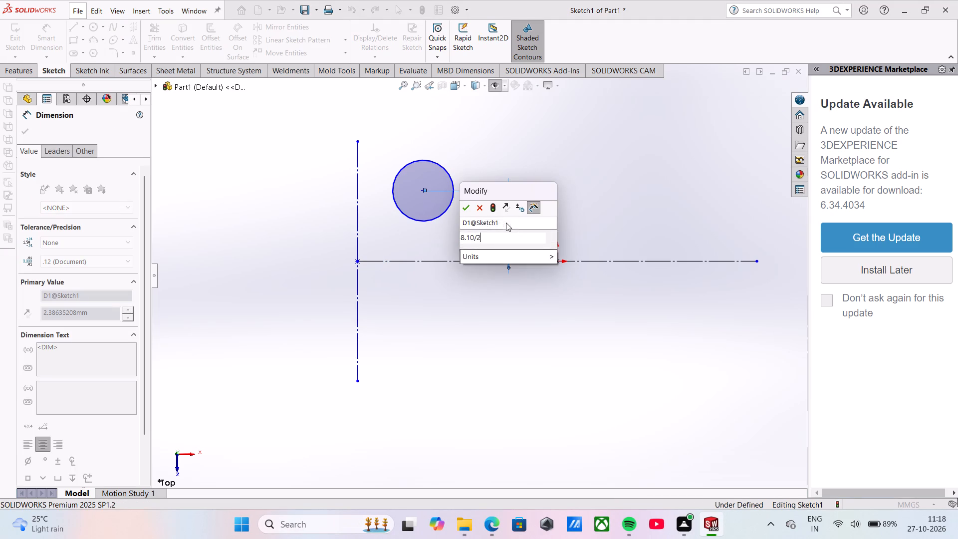
key("Return")
scroll(506, 246, "down", 3)
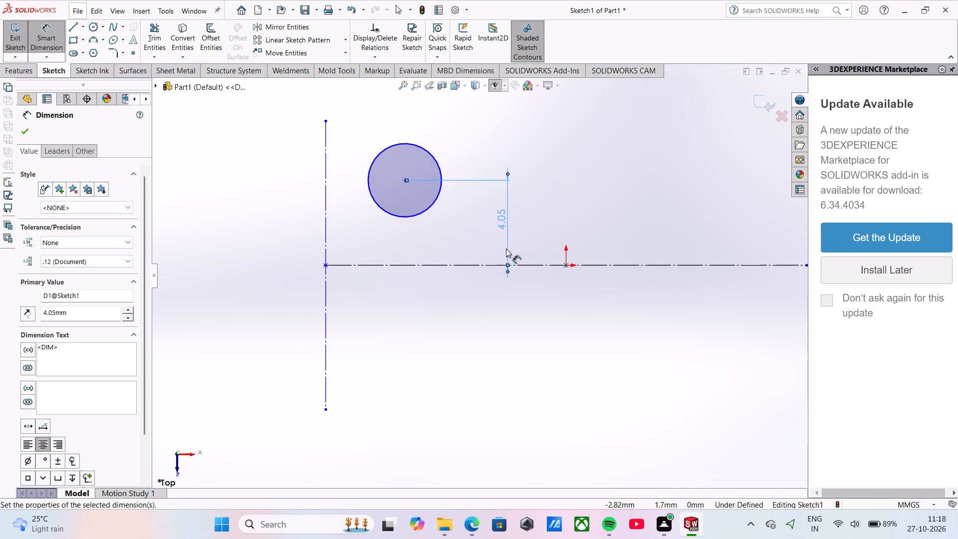
scroll(506, 249, "down", 8)
scroll(500, 288, "up", 6)
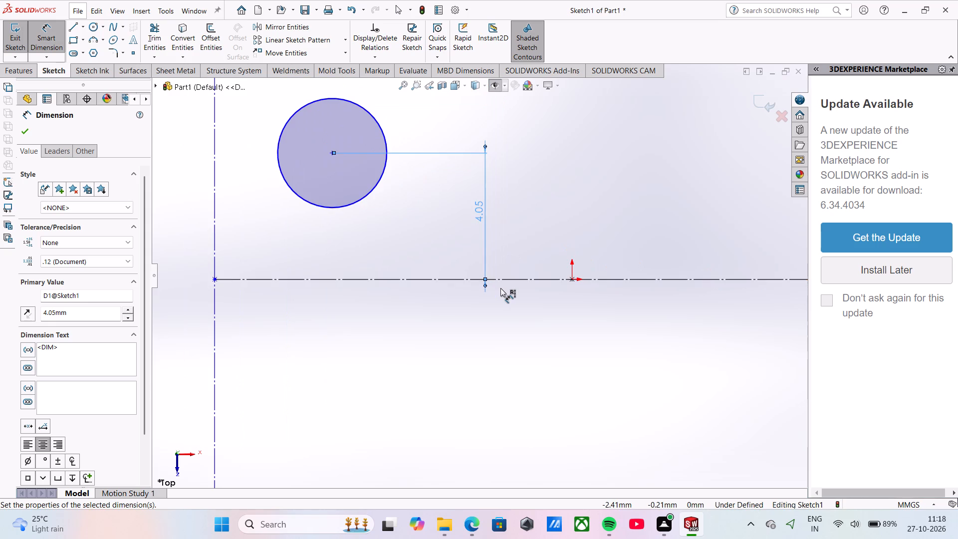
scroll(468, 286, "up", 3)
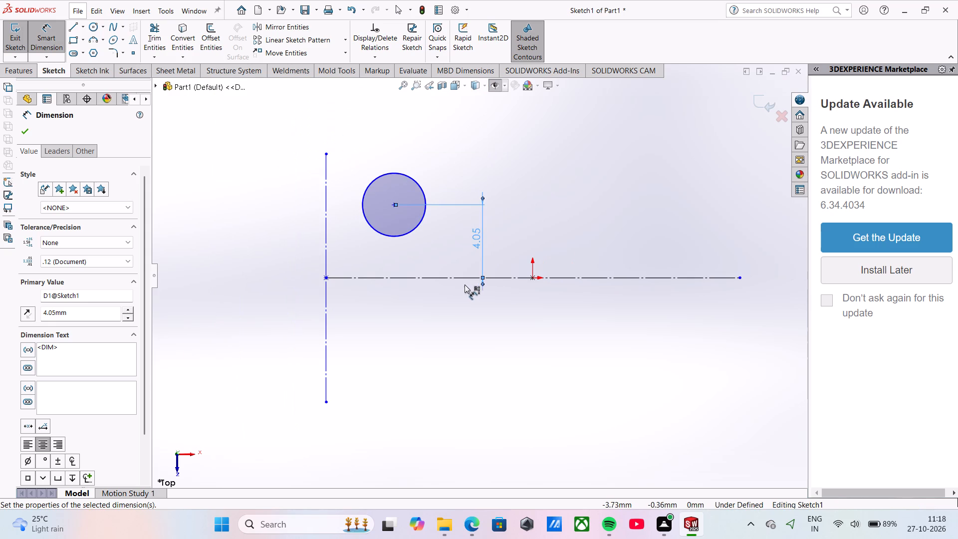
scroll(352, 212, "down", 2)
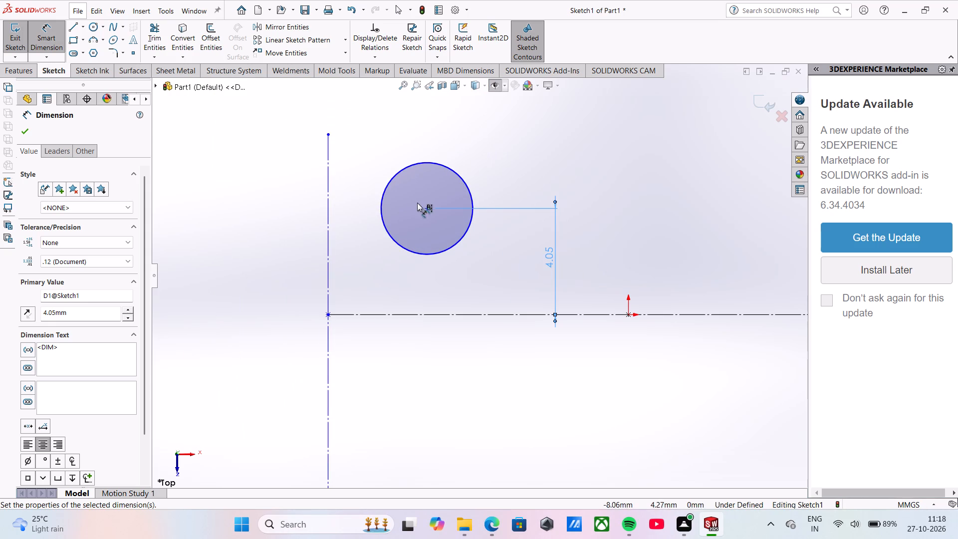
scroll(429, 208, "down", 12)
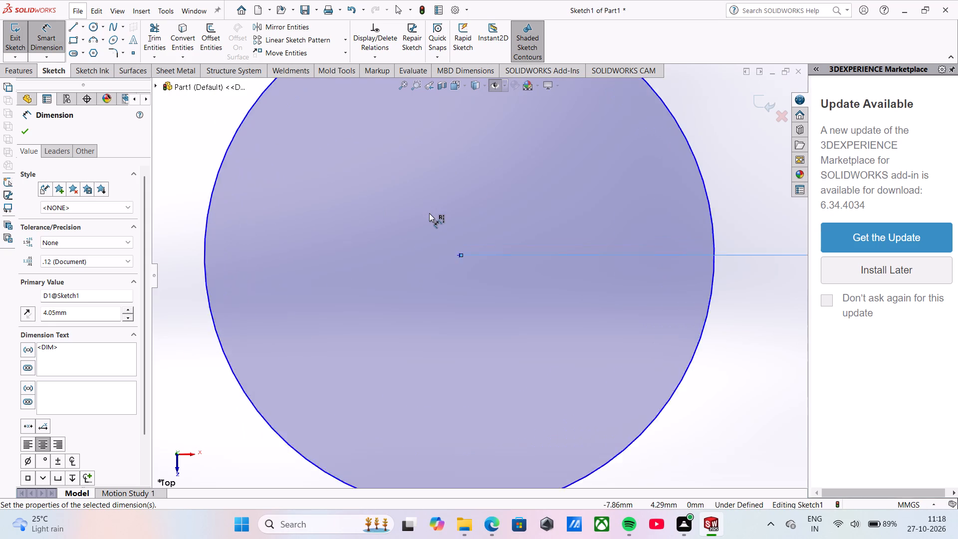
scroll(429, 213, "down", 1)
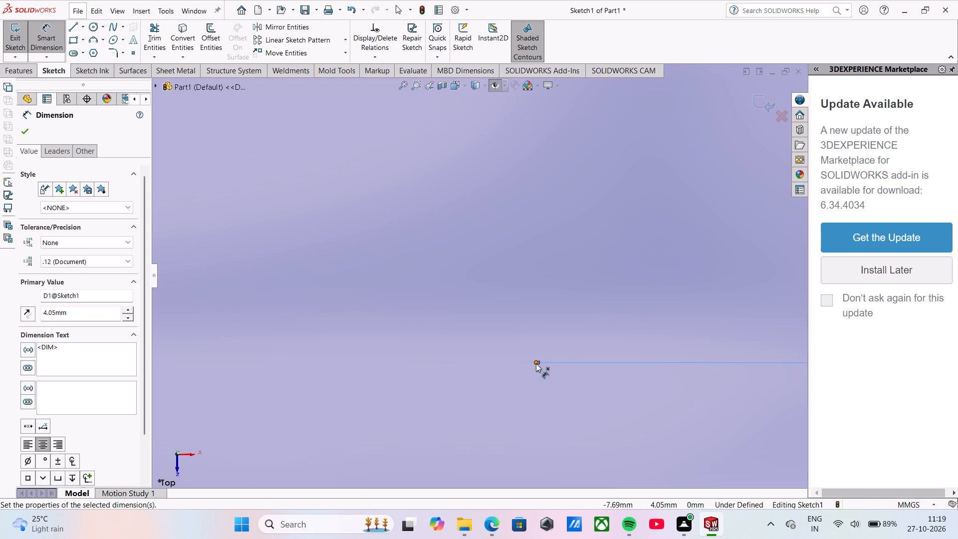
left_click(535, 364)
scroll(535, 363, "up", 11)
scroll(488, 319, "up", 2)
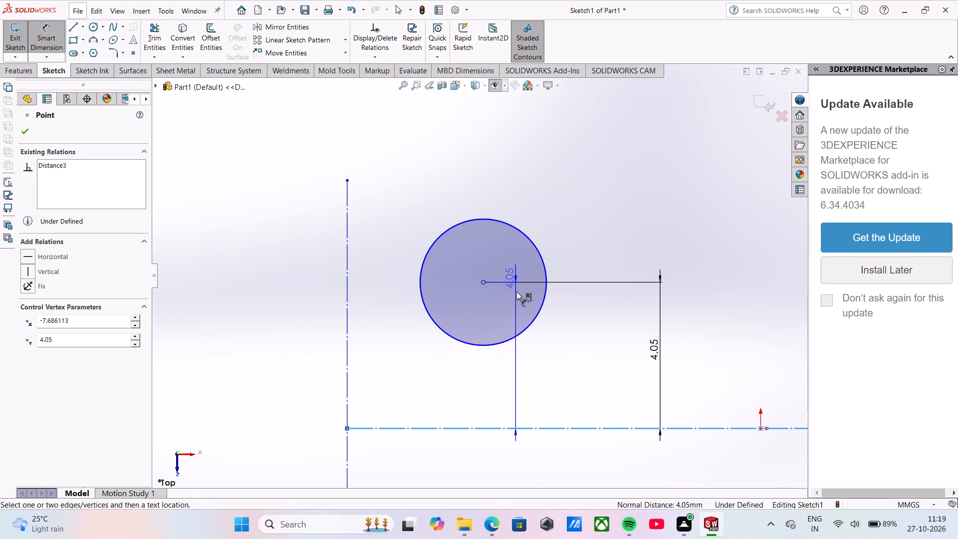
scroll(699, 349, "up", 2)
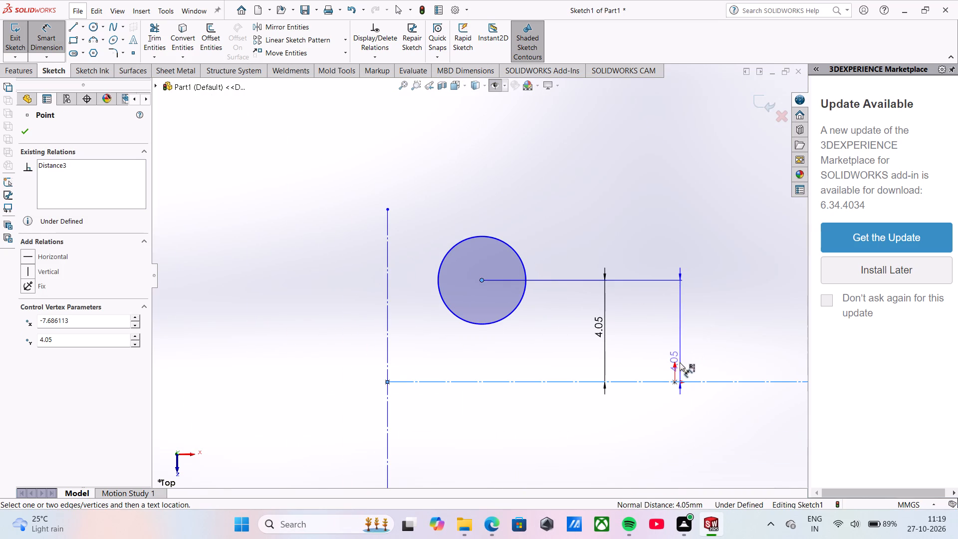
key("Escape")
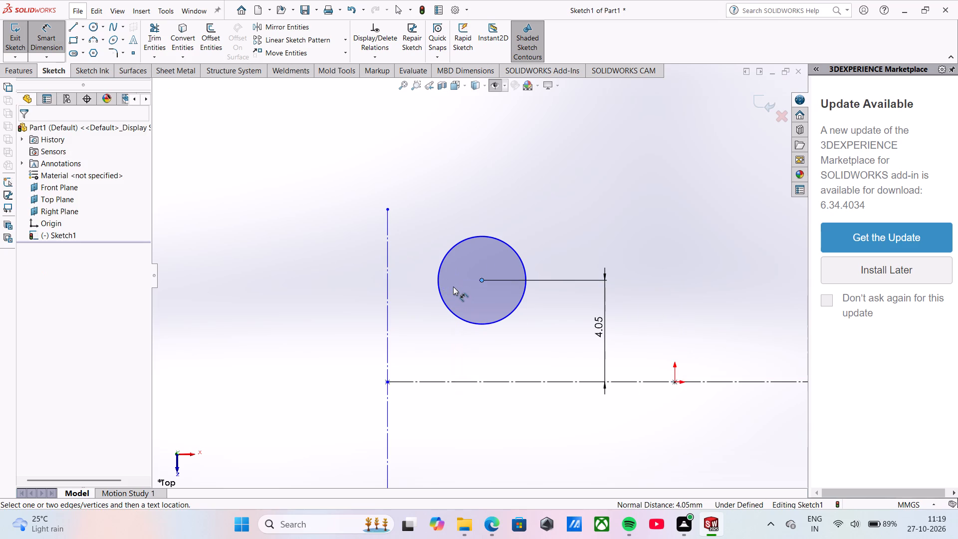
Sketch a vertical solid midpoint line centred on the origin, crossing the horizontal construction line.
scroll(455, 285, "up", 4)
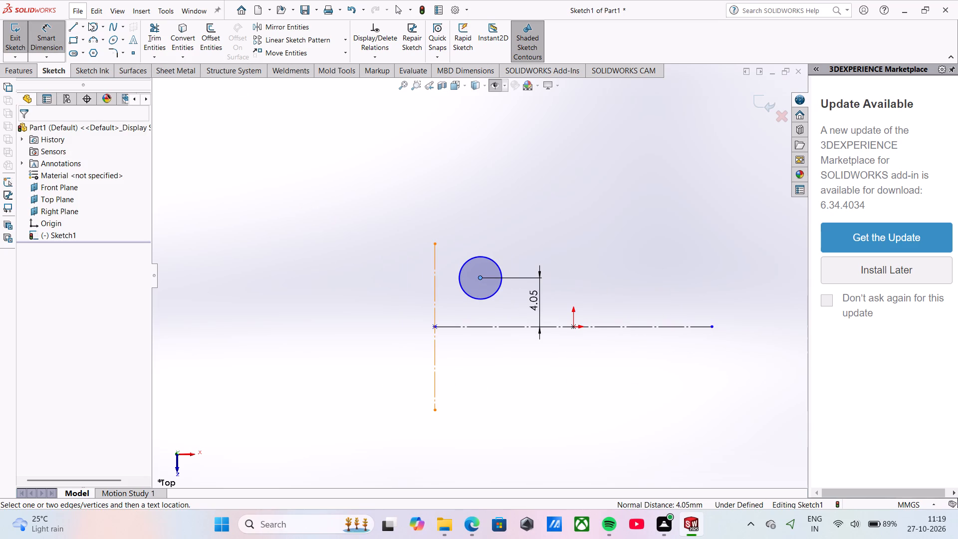
left_click(86, 32)
left_click(90, 65)
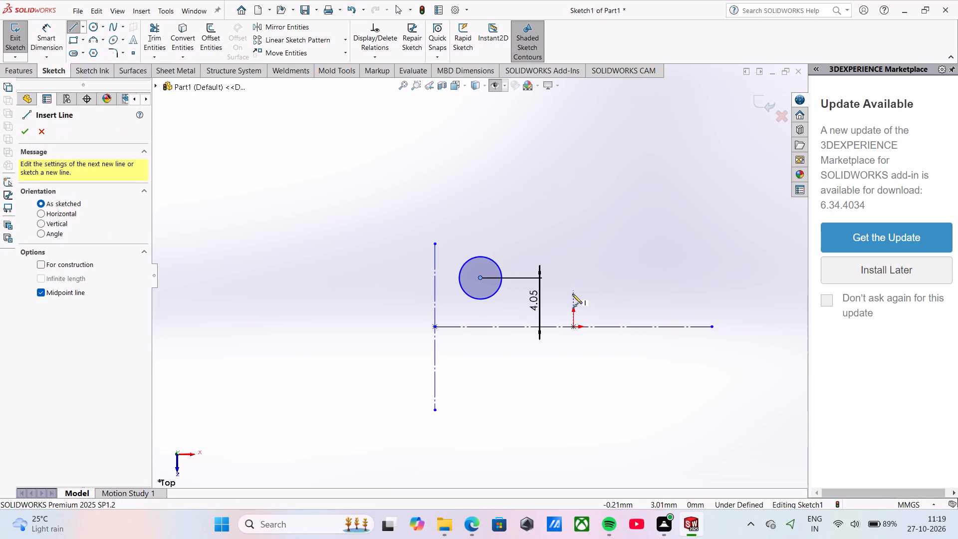
left_click(573, 326)
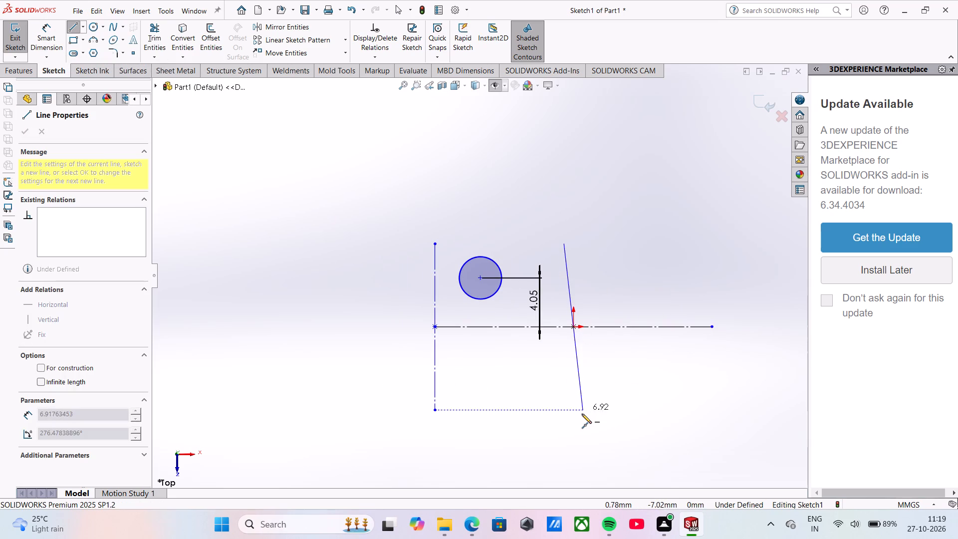
left_click(575, 418)
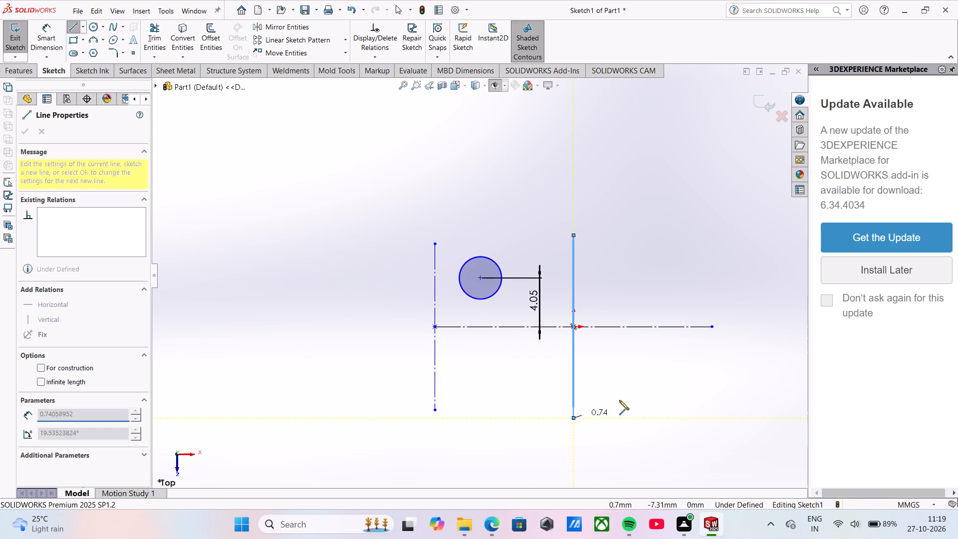
key("Escape")
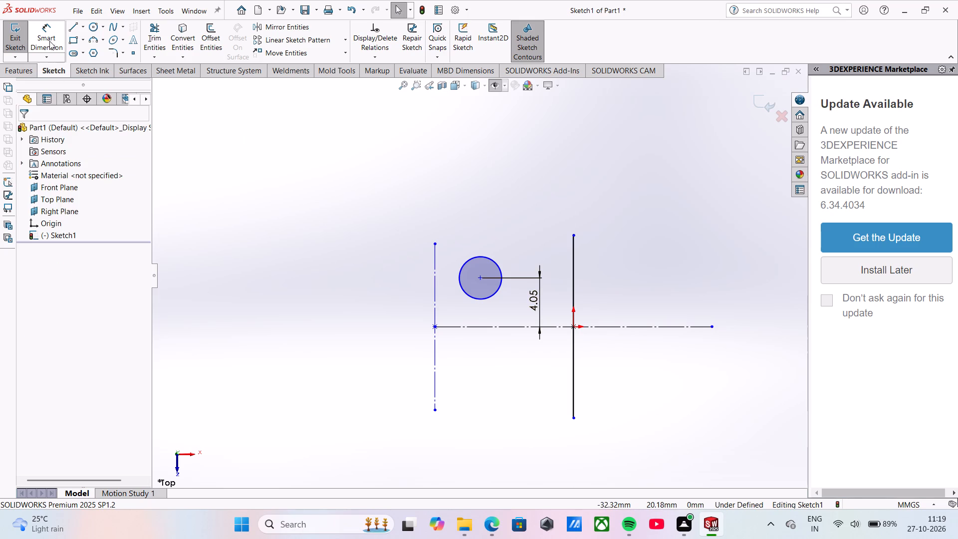
Dimension the horizontal distance from the circle's centre to the solid vertical line through the origin as 6.25/2 mm.
left_click(49, 38)
left_click(479, 277)
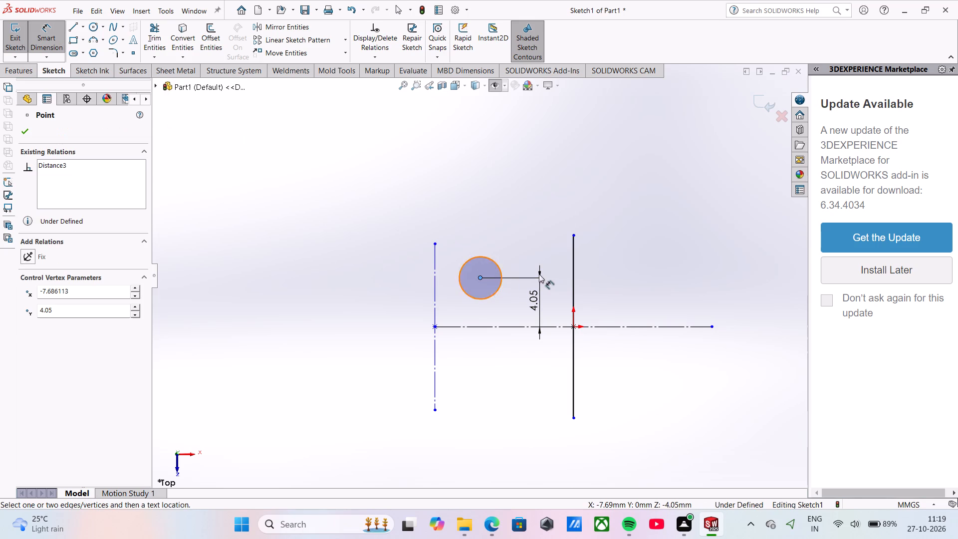
left_click(574, 269)
left_click(546, 192)
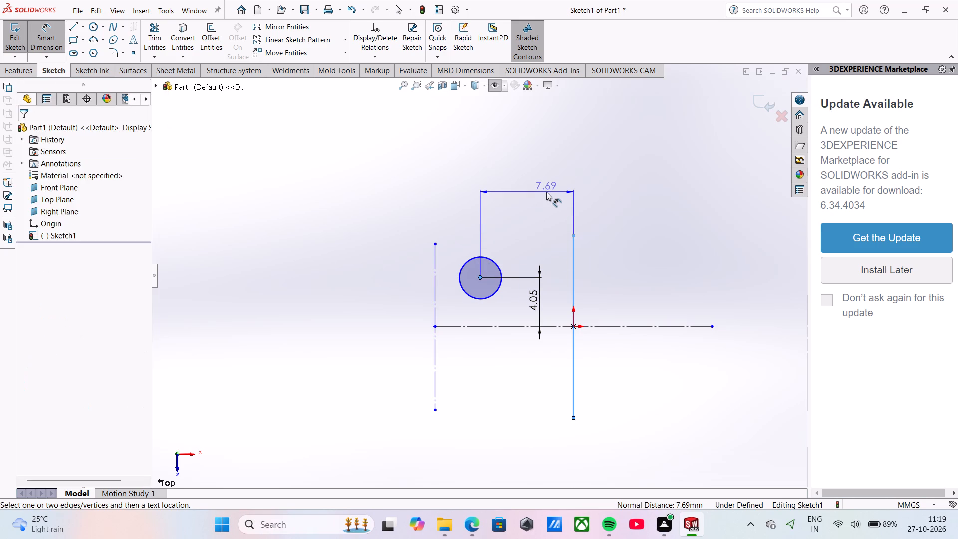
type("6.25")
type("/2")
key("Return")
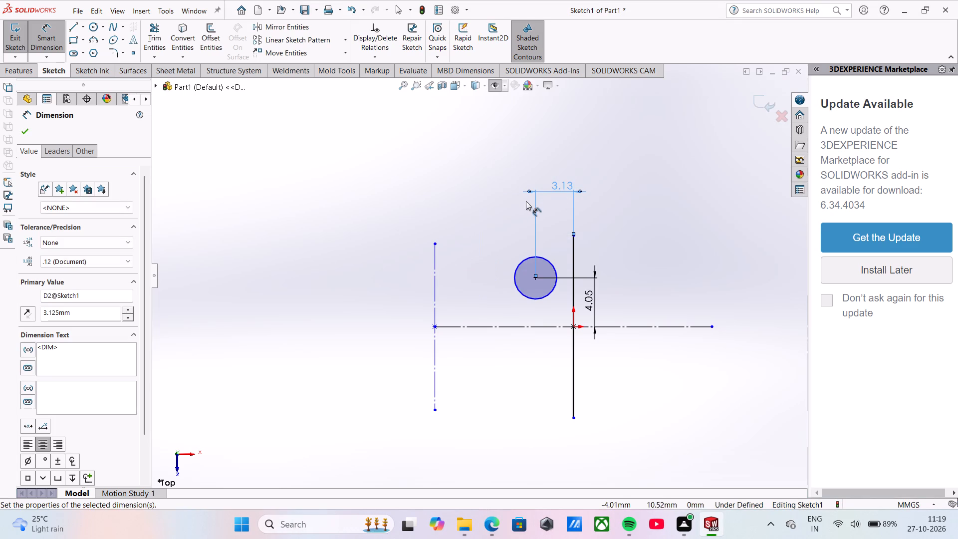
Set the horizontal distance between the circle's centre and the solid vertical line to 6.75/2 mm.
scroll(559, 294, "down", 1)
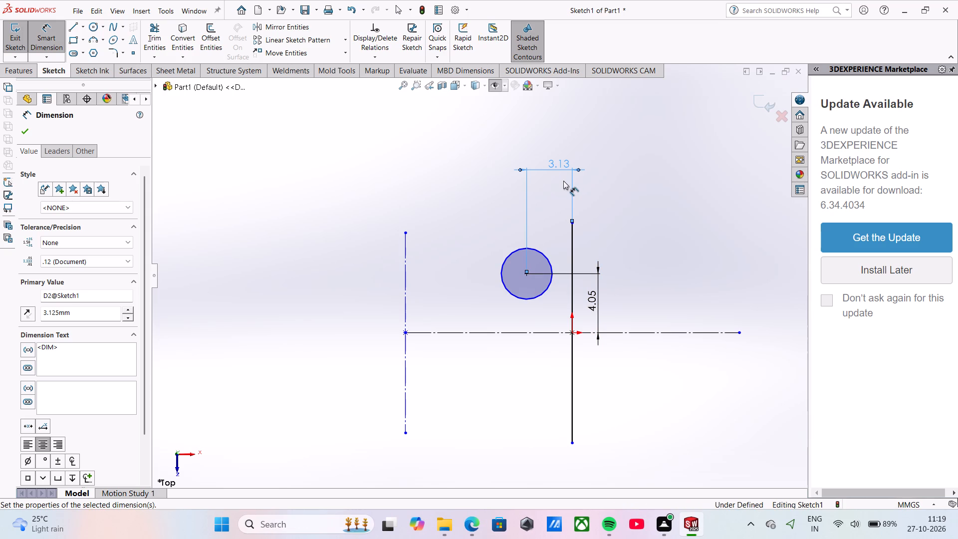
double_click(556, 168)
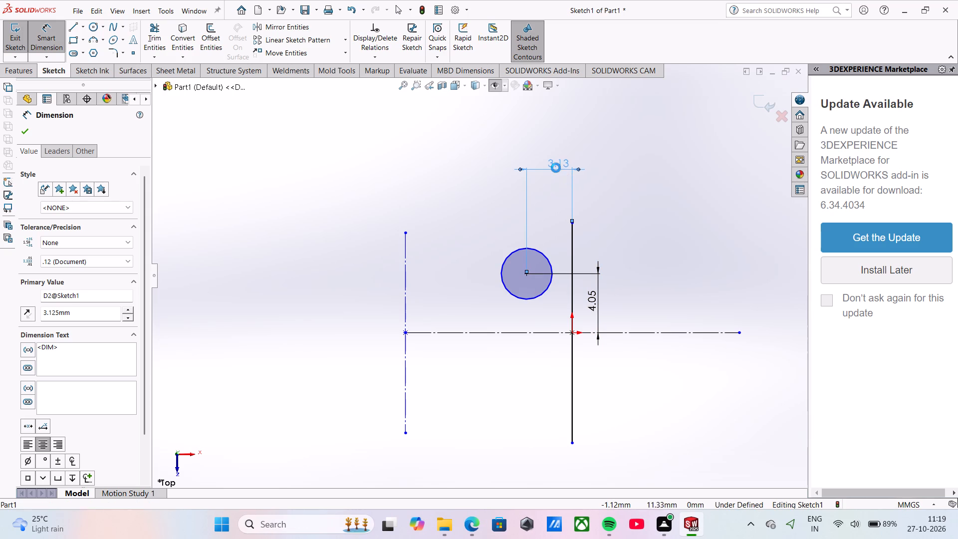
type("6.75/2")
key("Return")
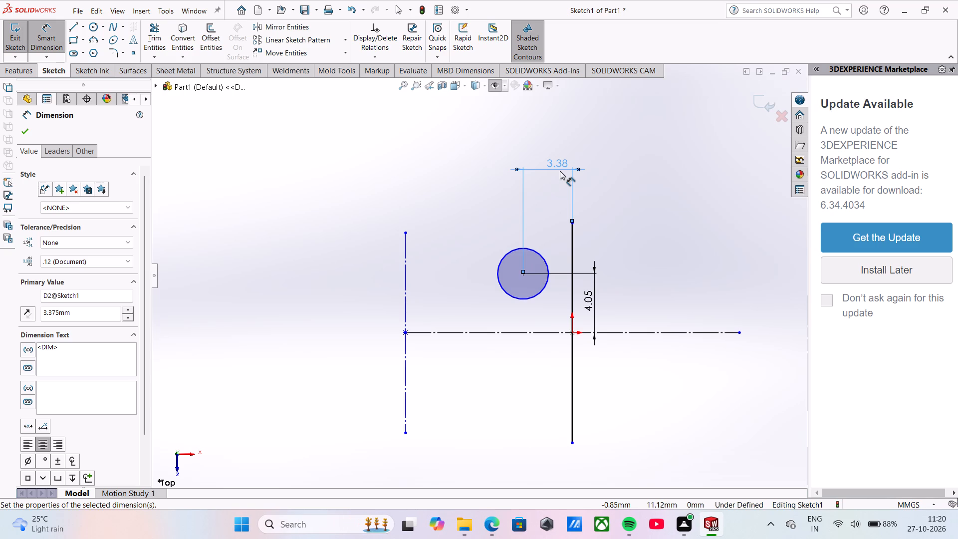
left_click(15, 131)
left_click(20, 131)
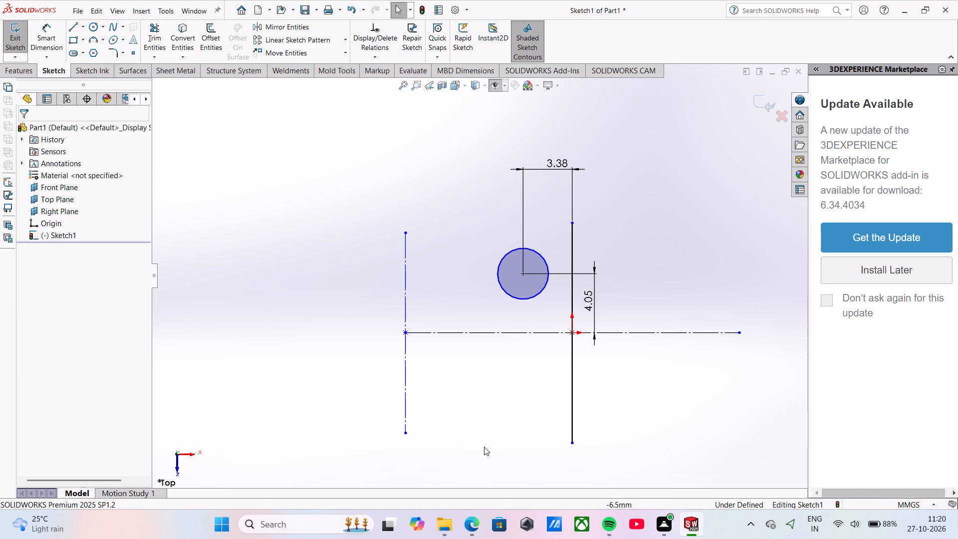
Dimension the horizontal construction line's length between its two endpoints as 13.50 mm.
left_click(43, 25)
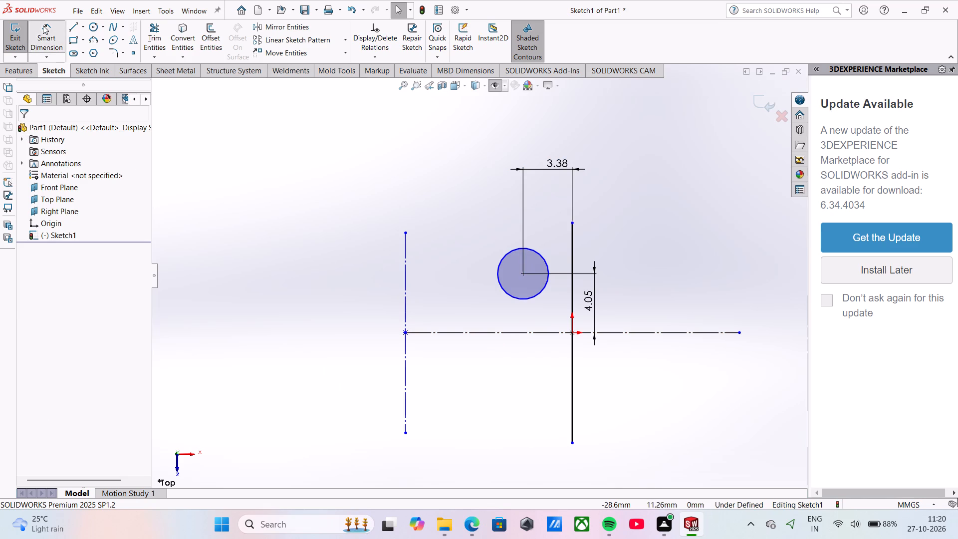
left_click(405, 333)
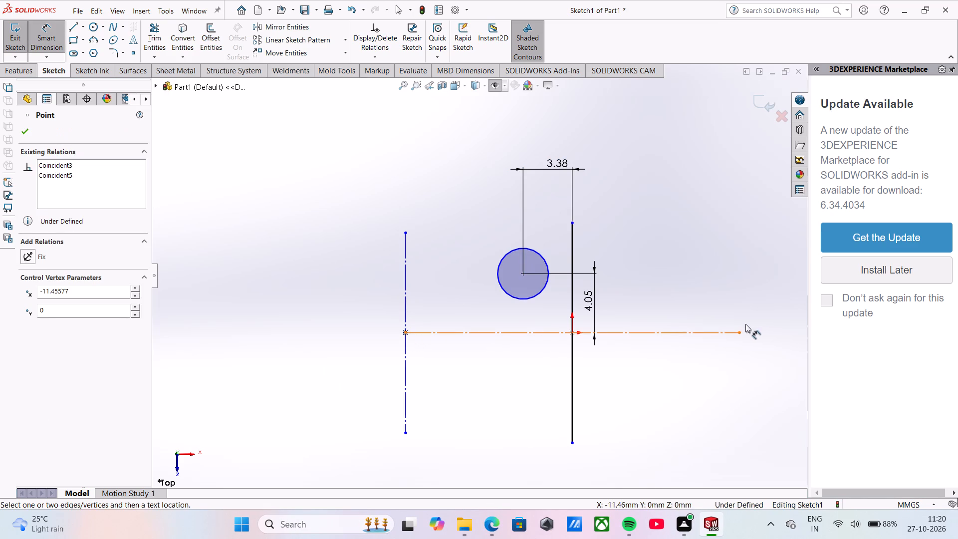
left_click(740, 335)
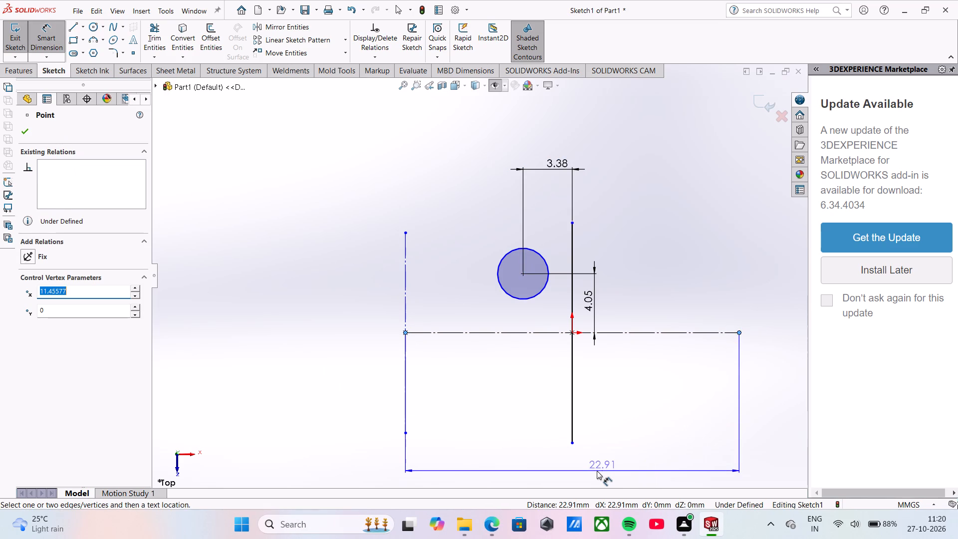
left_click(587, 469)
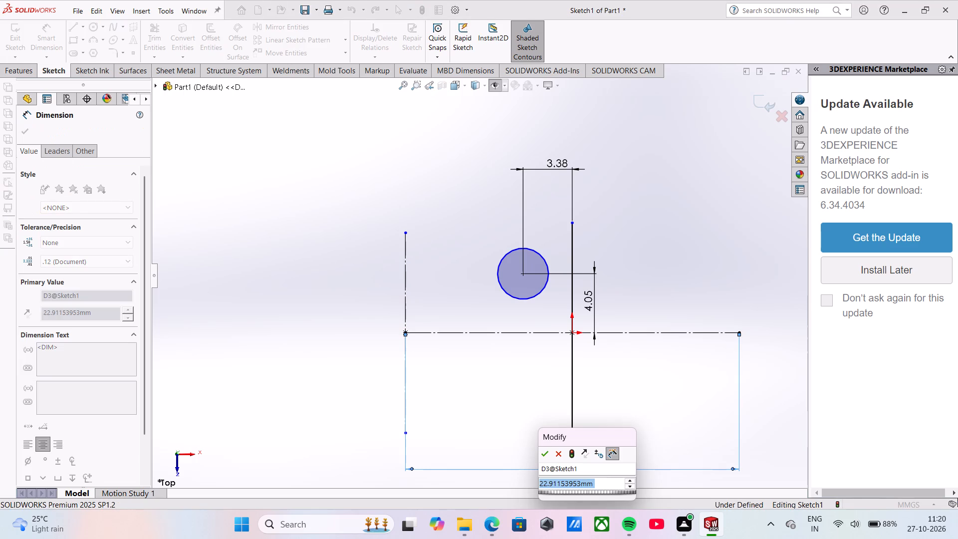
type("13.")
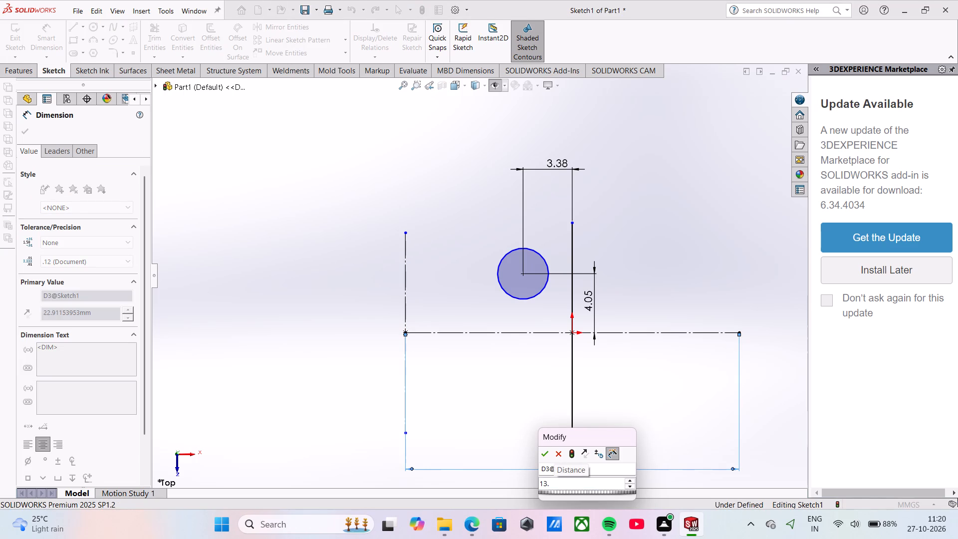
type("50")
key("Return")
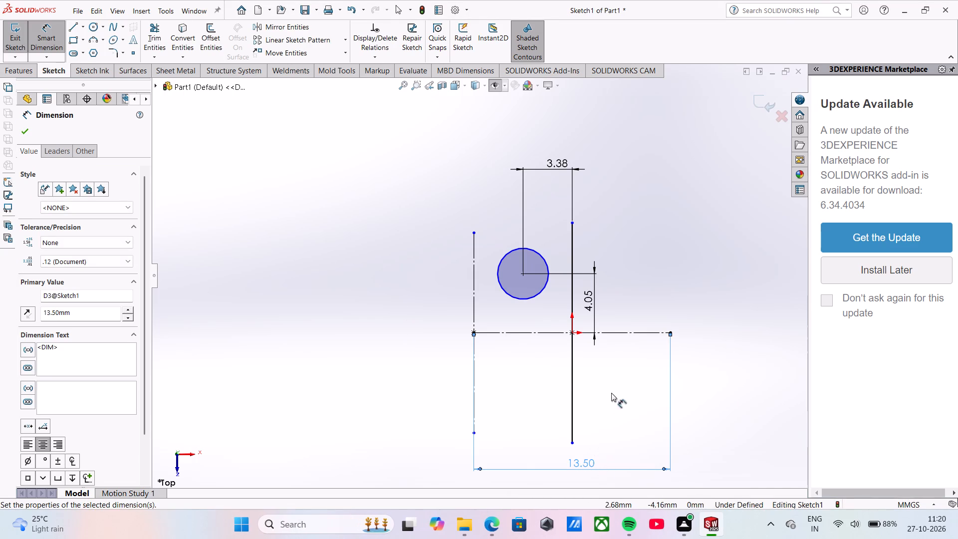
Re-enter the horizontal distance between the circle's centre and the solid vertical line as 6.75/2 mm.
scroll(543, 325, "down", 2)
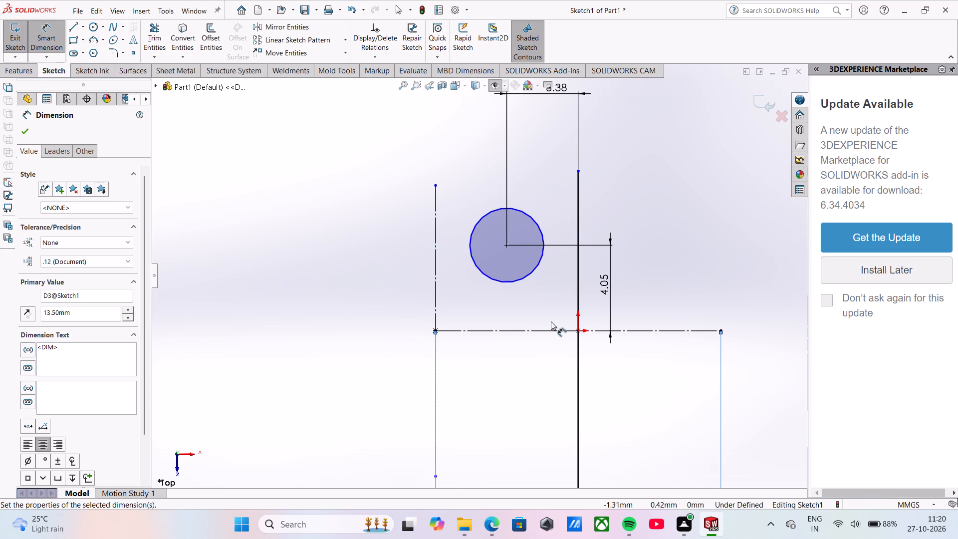
scroll(551, 321, "up", 2)
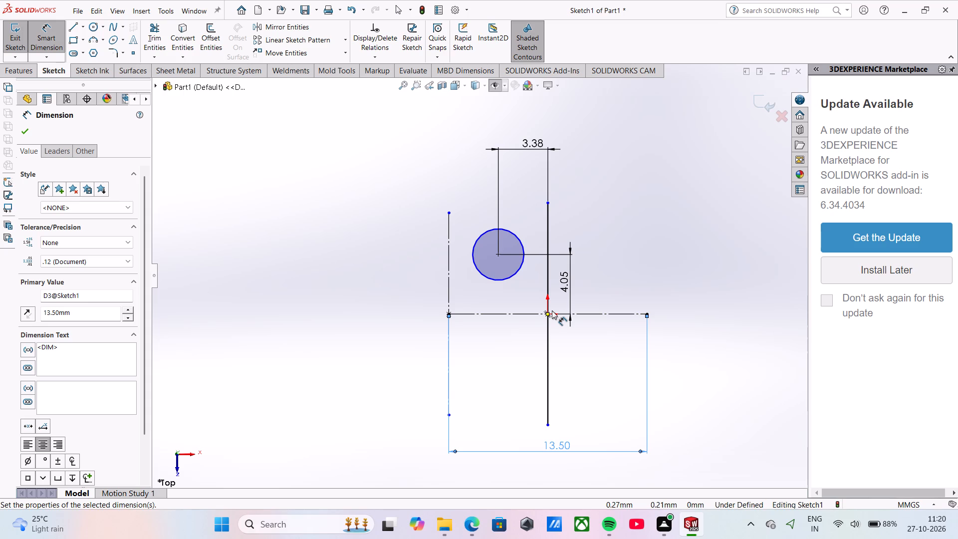
scroll(552, 310, "up", 1)
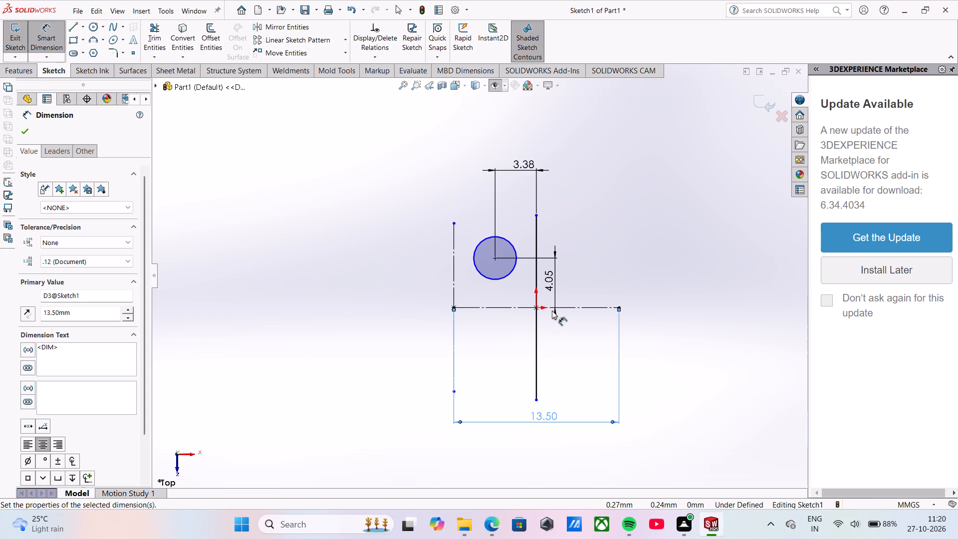
scroll(487, 218, "down", 3)
double_click(546, 137)
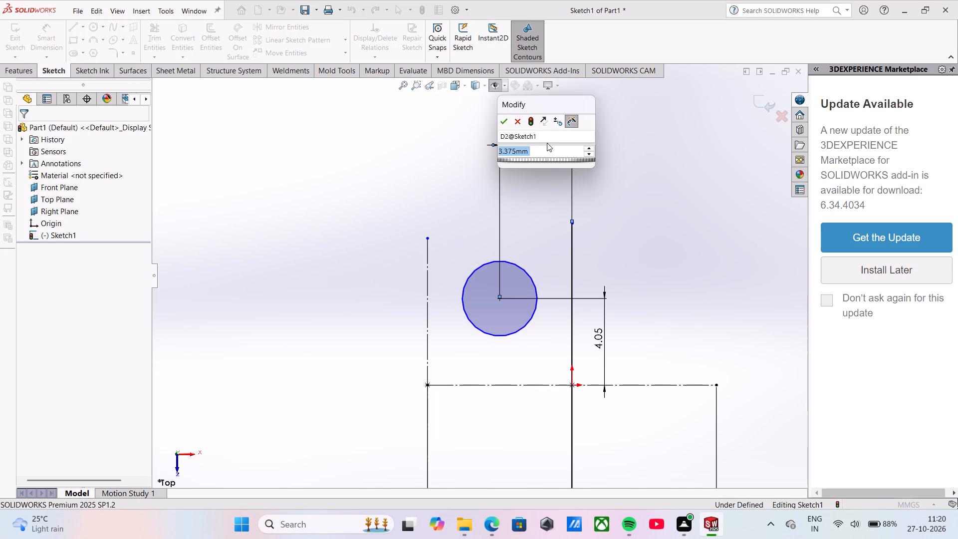
type("6.")
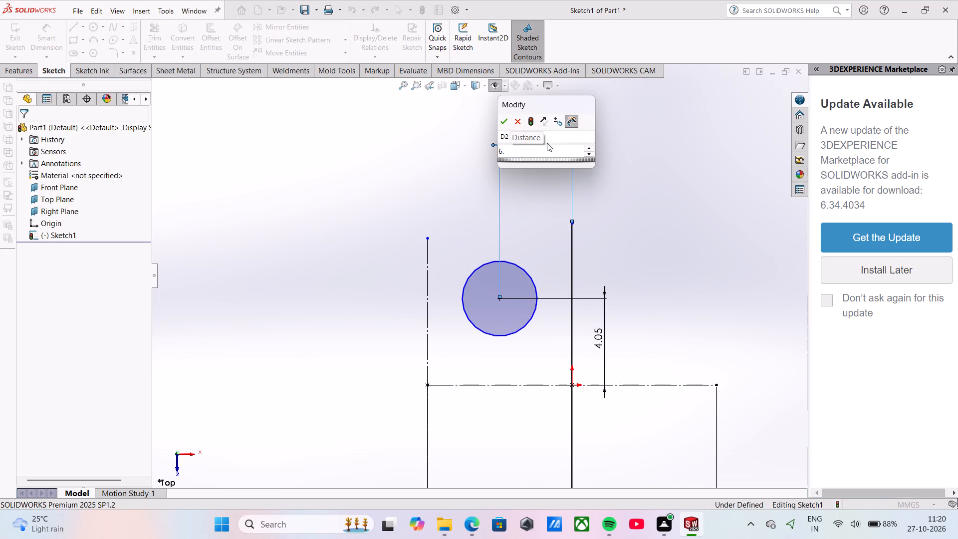
key("7")
key("5")
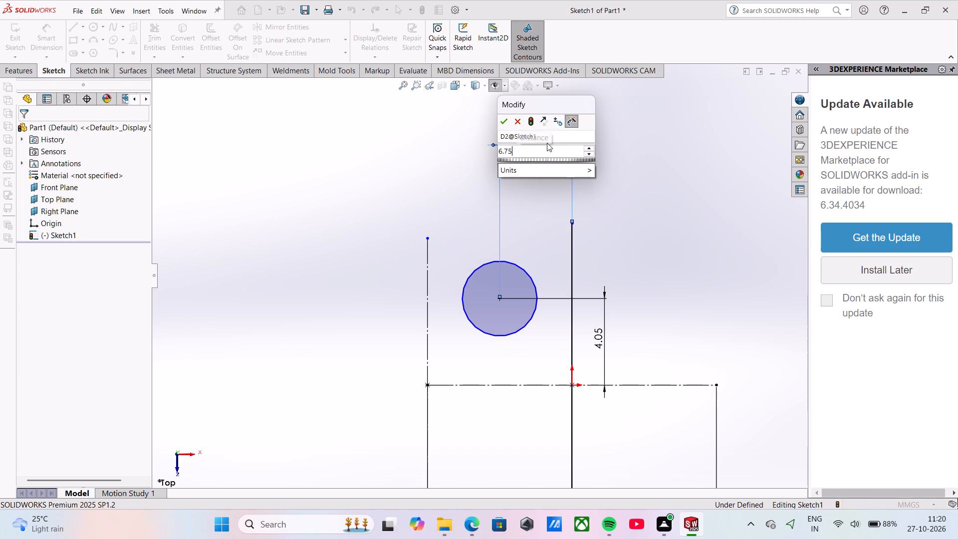
type("/2")
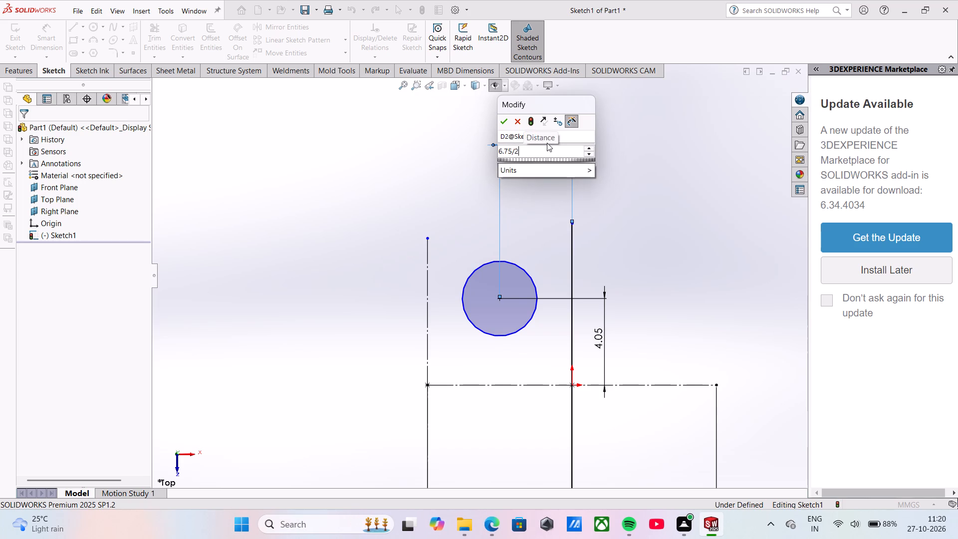
key("Return")
left_click(619, 254)
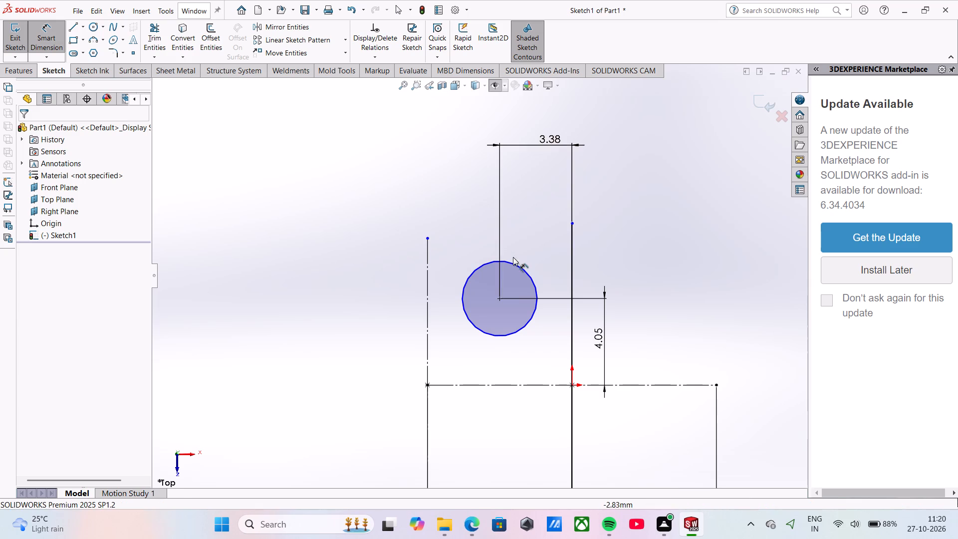
Dimension the circle's diameter as 4.50 mm.
left_click(533, 278)
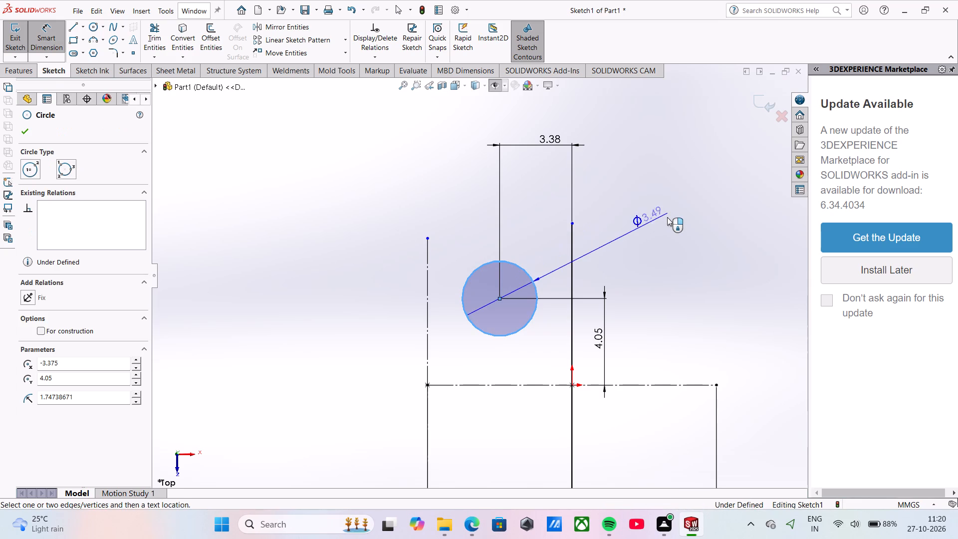
left_click(667, 217)
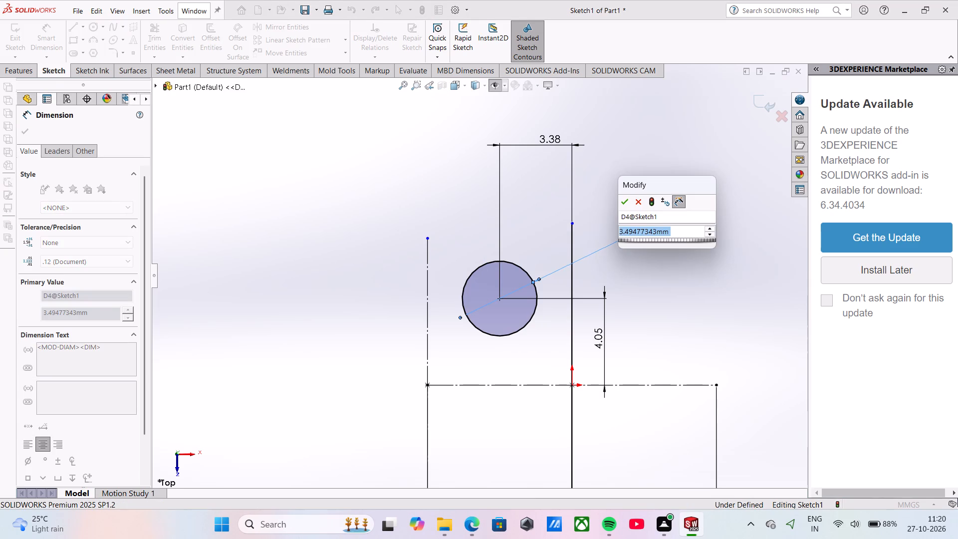
type("4.50")
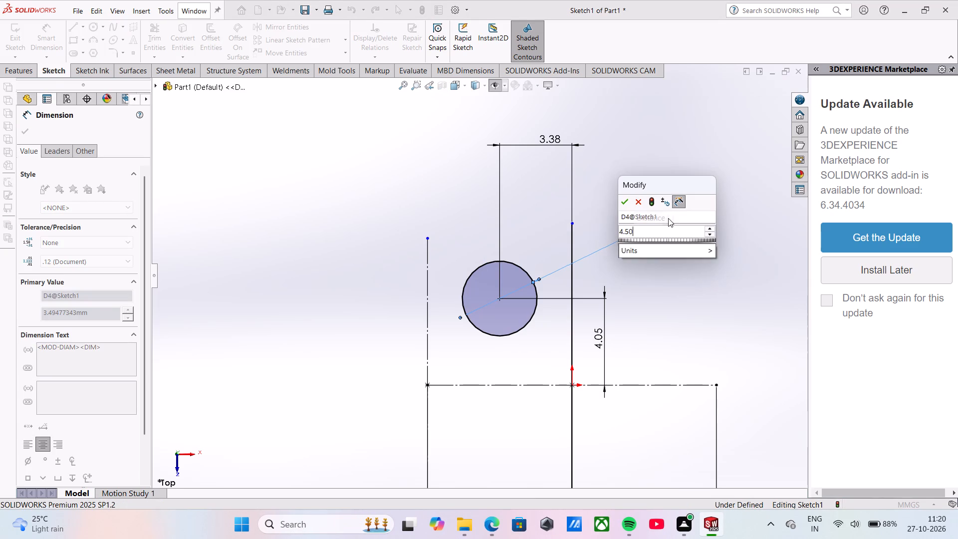
key("Return")
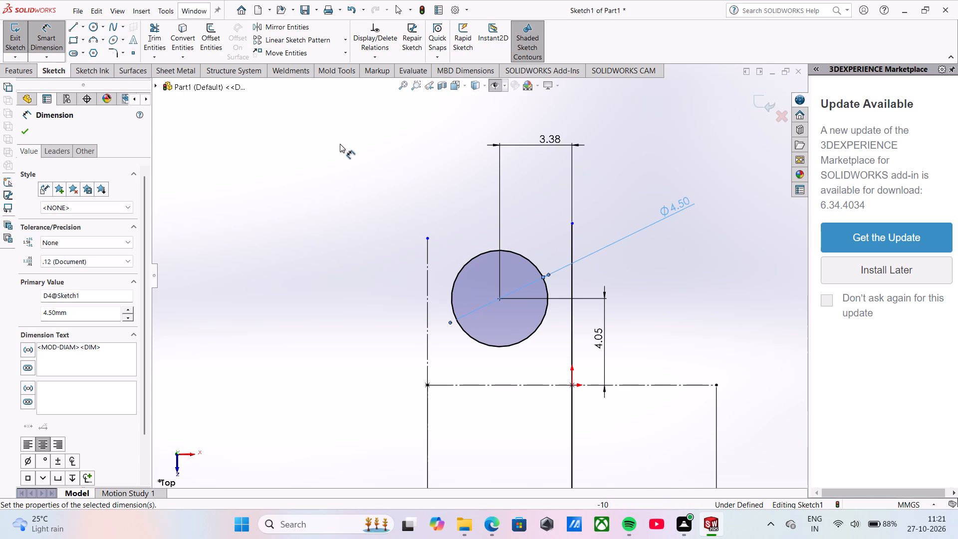
Sketch a larger circle concentric with the 4.50 mm circle.
left_click(92, 30)
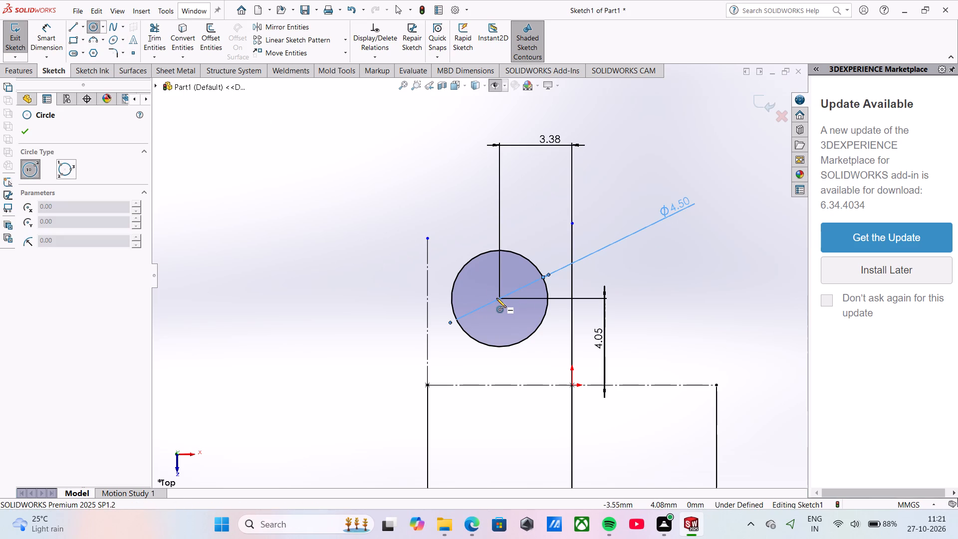
left_click(497, 300)
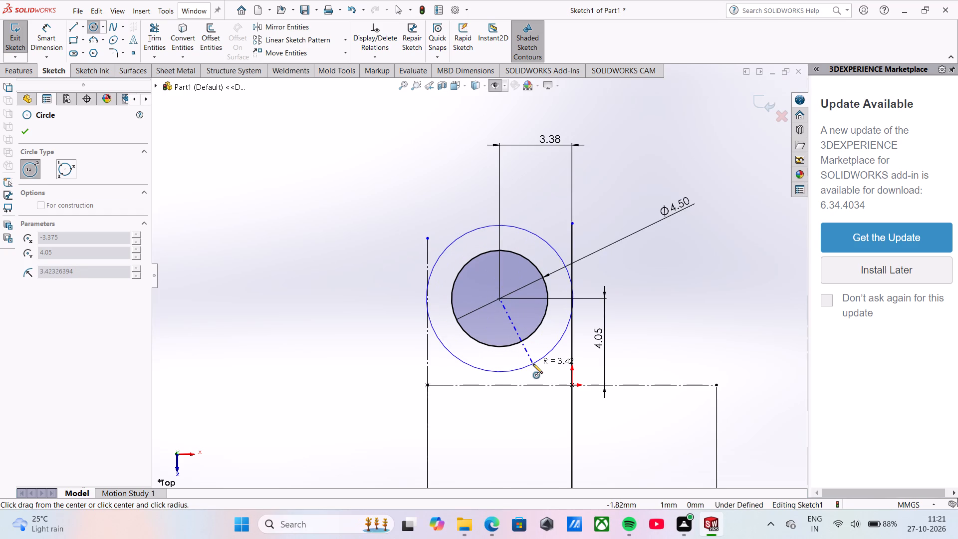
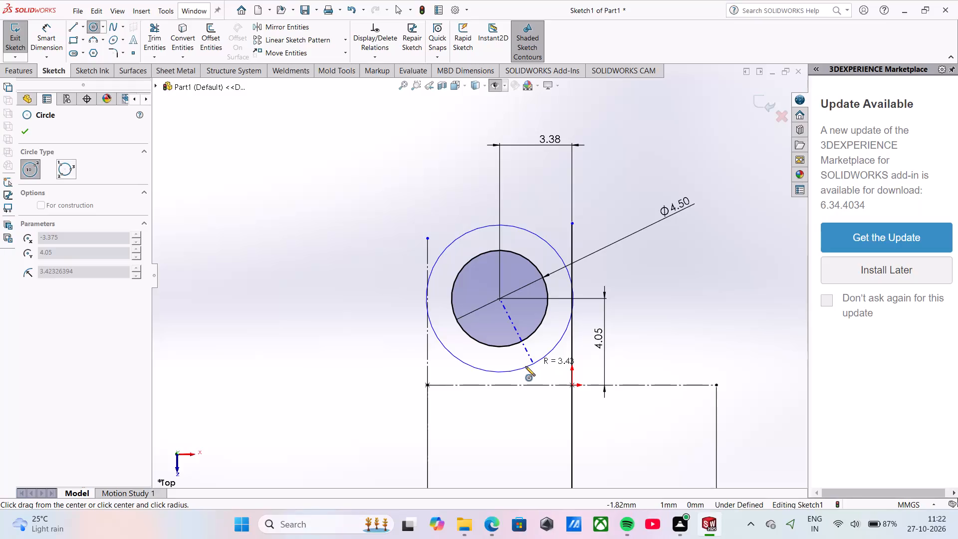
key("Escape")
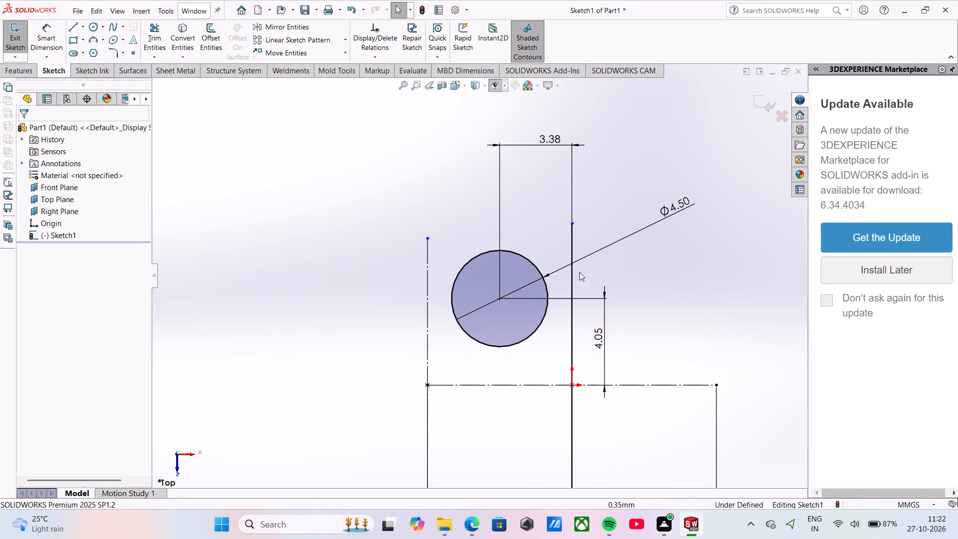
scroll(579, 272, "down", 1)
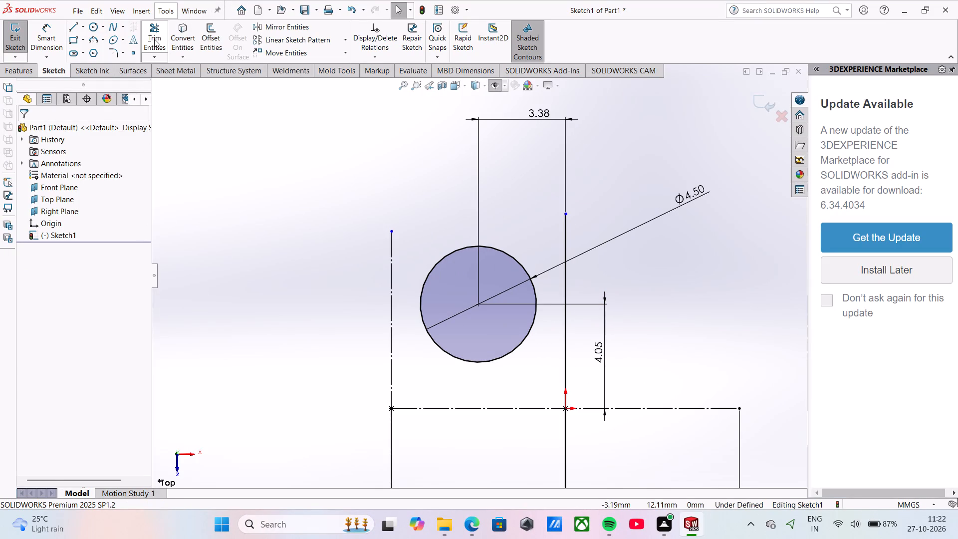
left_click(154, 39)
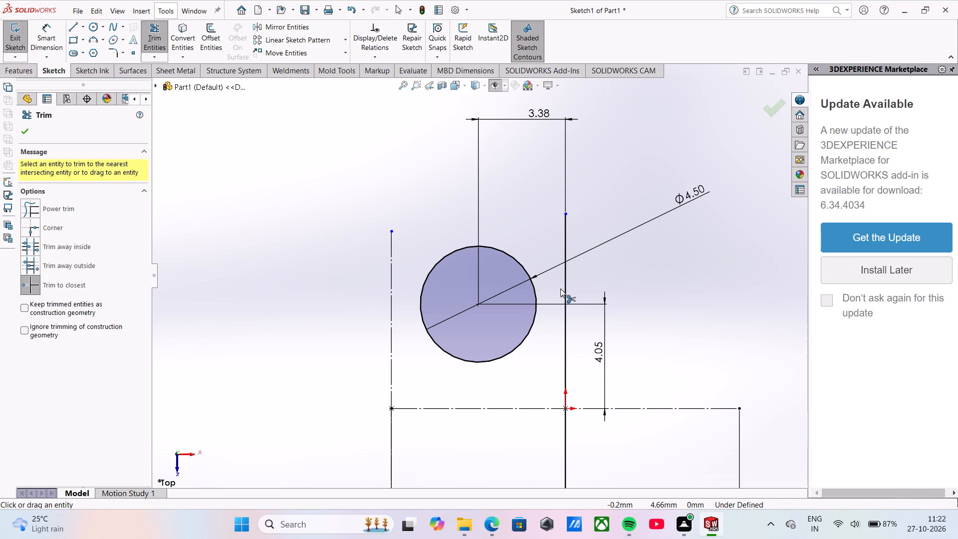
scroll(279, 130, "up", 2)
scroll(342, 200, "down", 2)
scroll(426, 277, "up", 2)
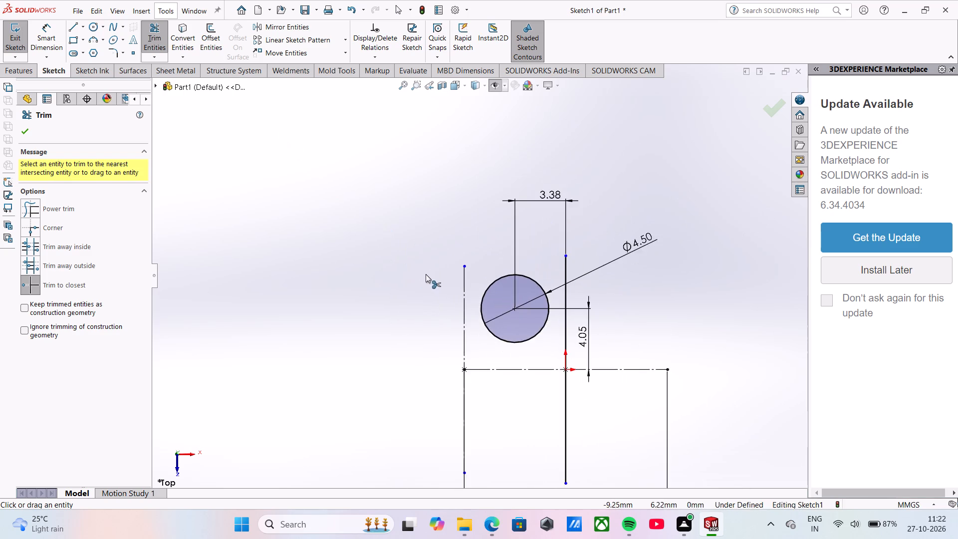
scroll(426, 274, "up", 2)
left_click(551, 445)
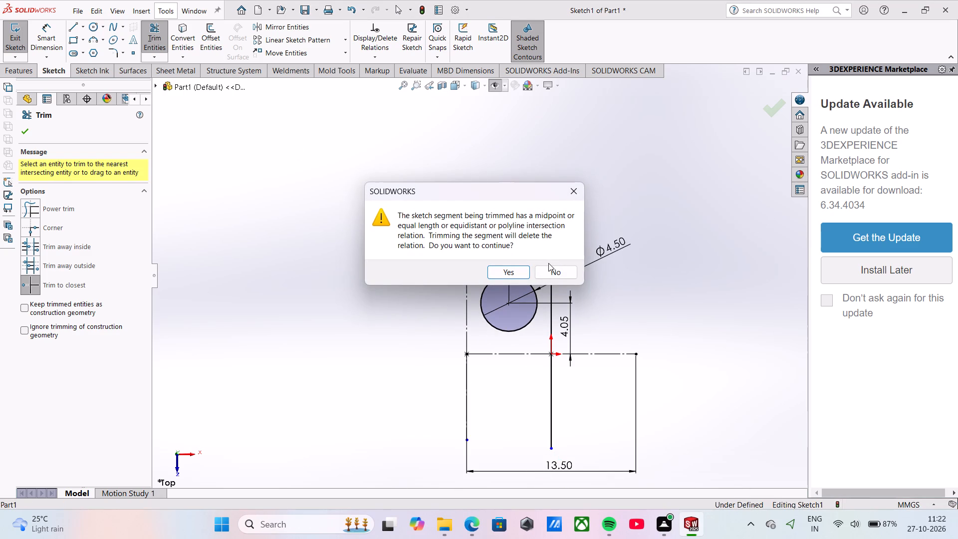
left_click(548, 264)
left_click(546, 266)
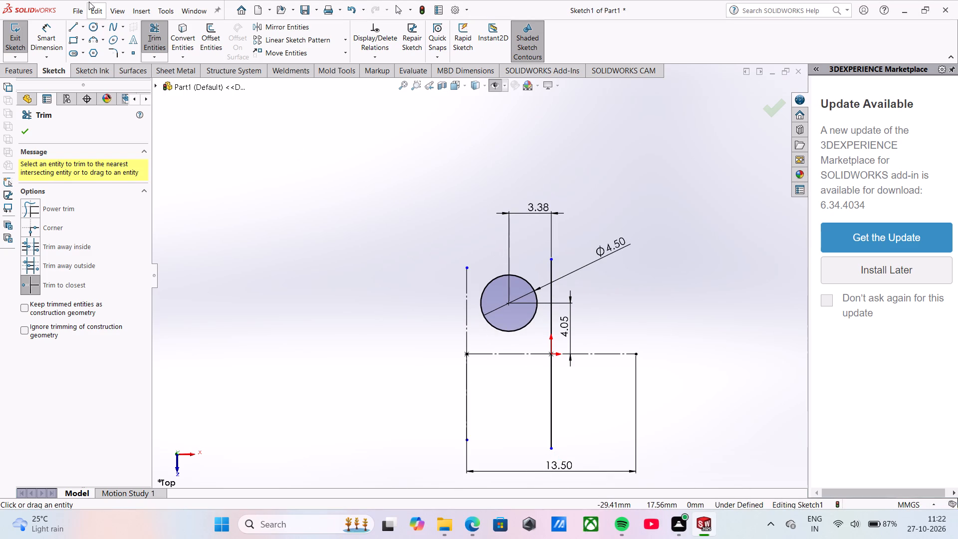
Dimension the solid vertical line's length between its two endpoints as 8.10 mm.
left_click(39, 39)
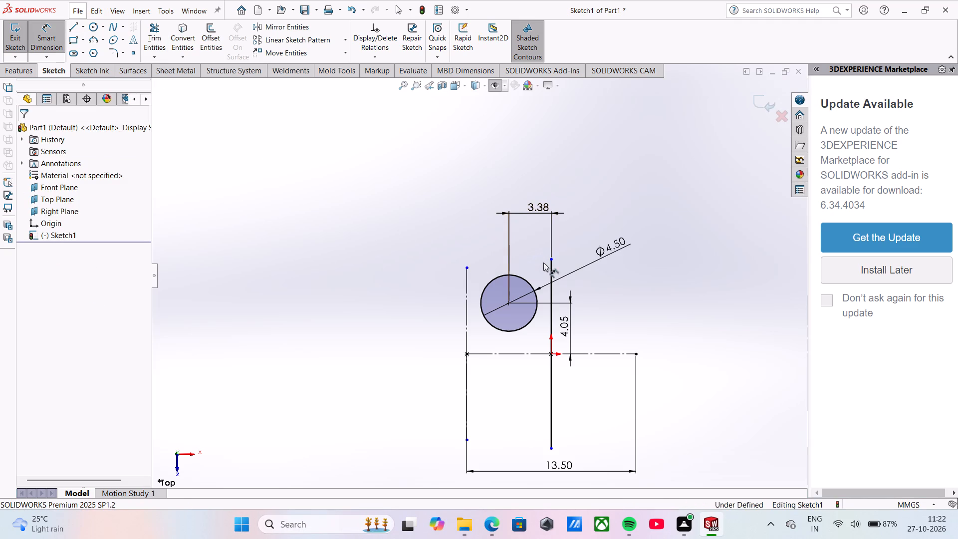
left_click(548, 258)
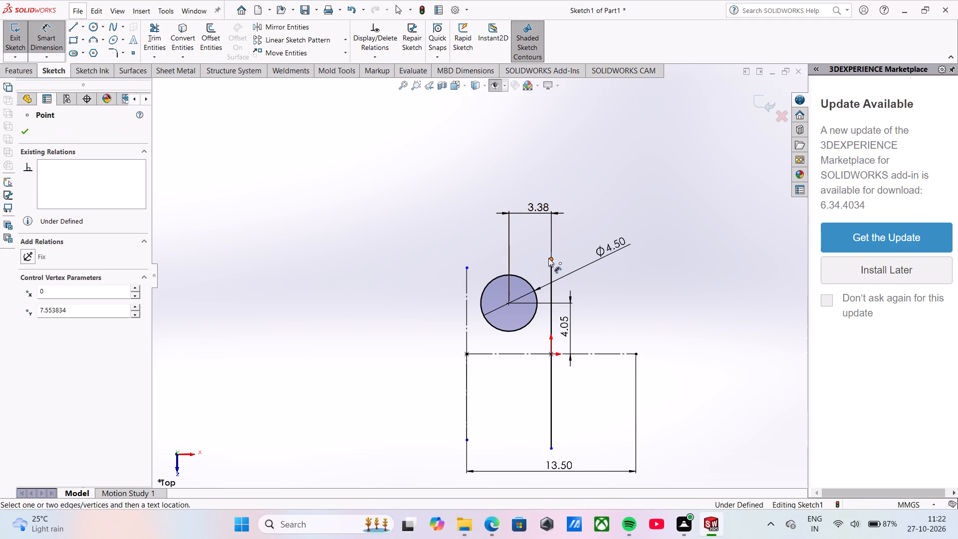
left_click(551, 451)
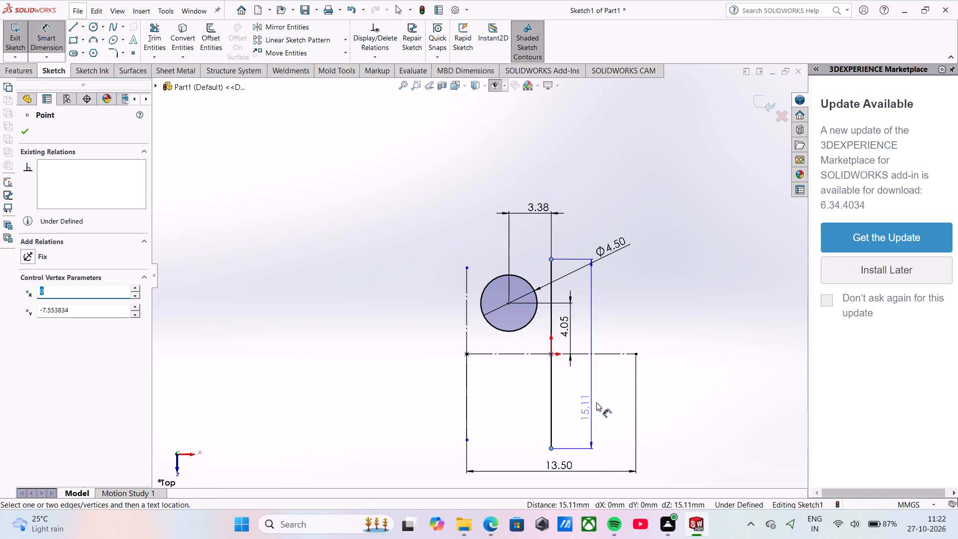
left_click(705, 313)
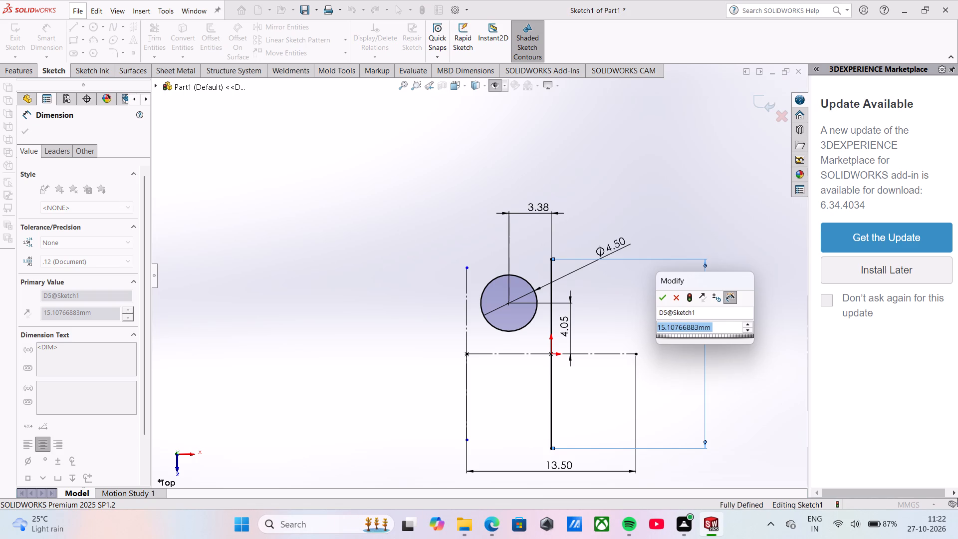
type("8.10")
key("Return")
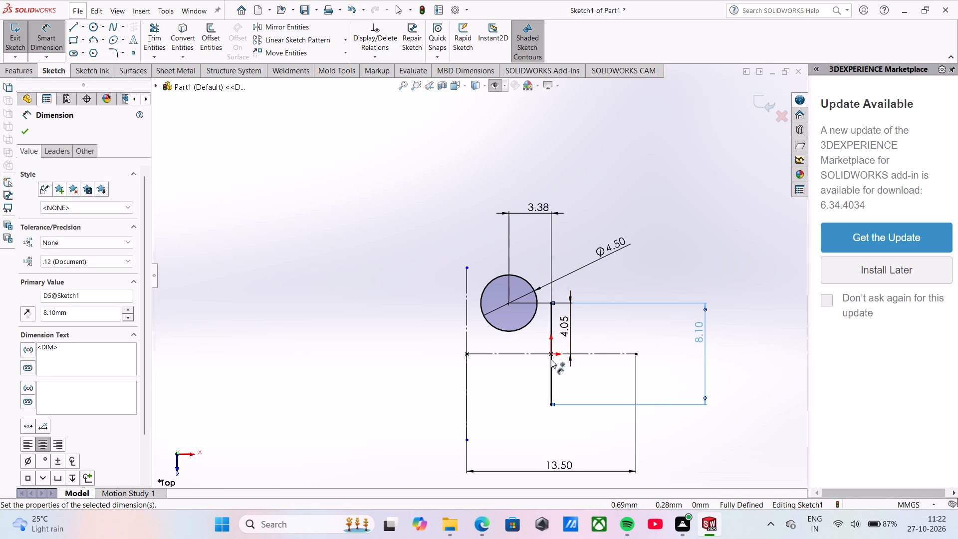
Dimension the vertical construction line's length between its two endpoints as 8.10 mm.
scroll(536, 382, "down", 2)
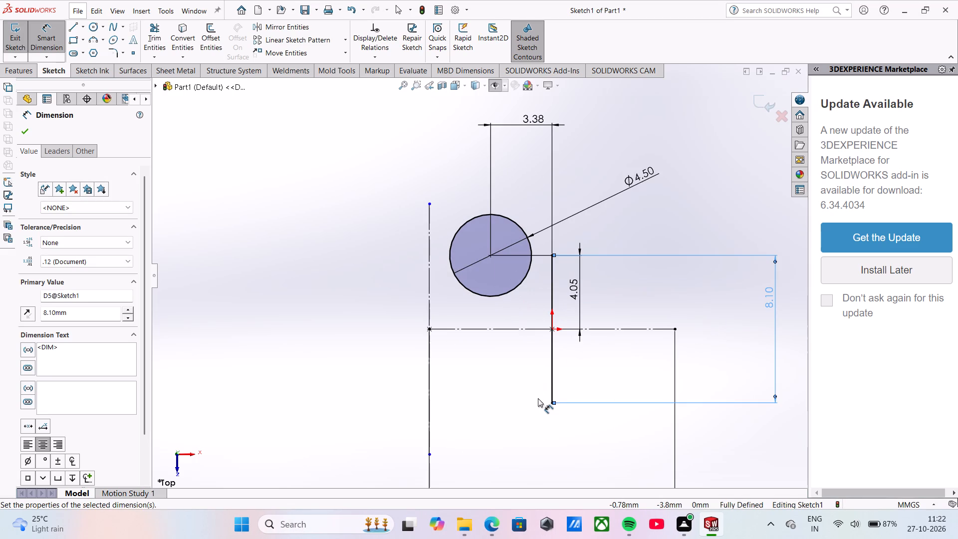
scroll(538, 399, "down", 1)
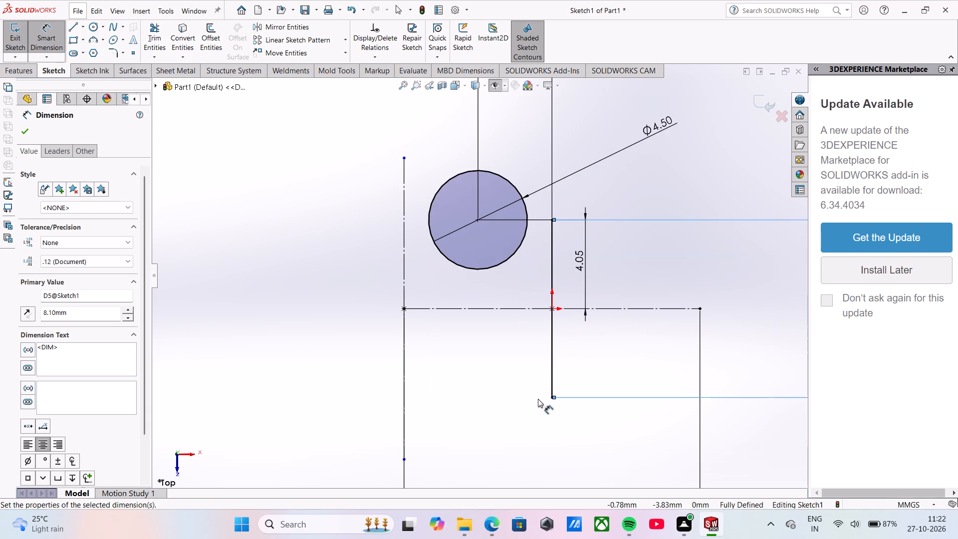
scroll(538, 399, "up", 3)
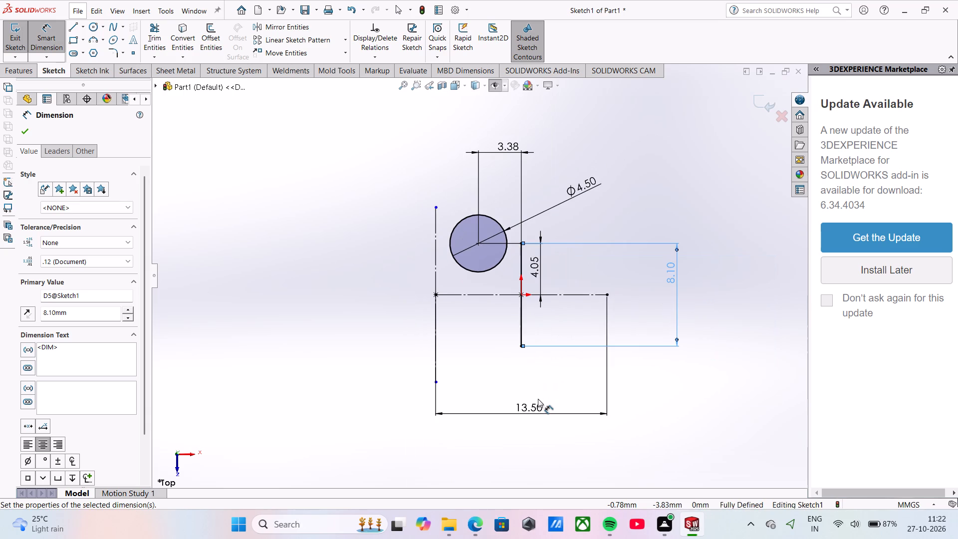
left_click(436, 382)
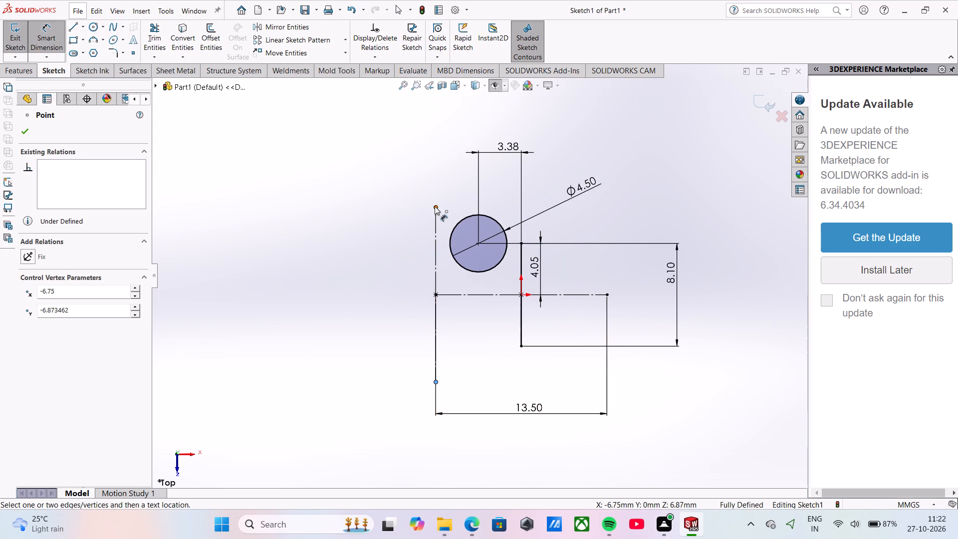
left_click(435, 206)
left_click(331, 299)
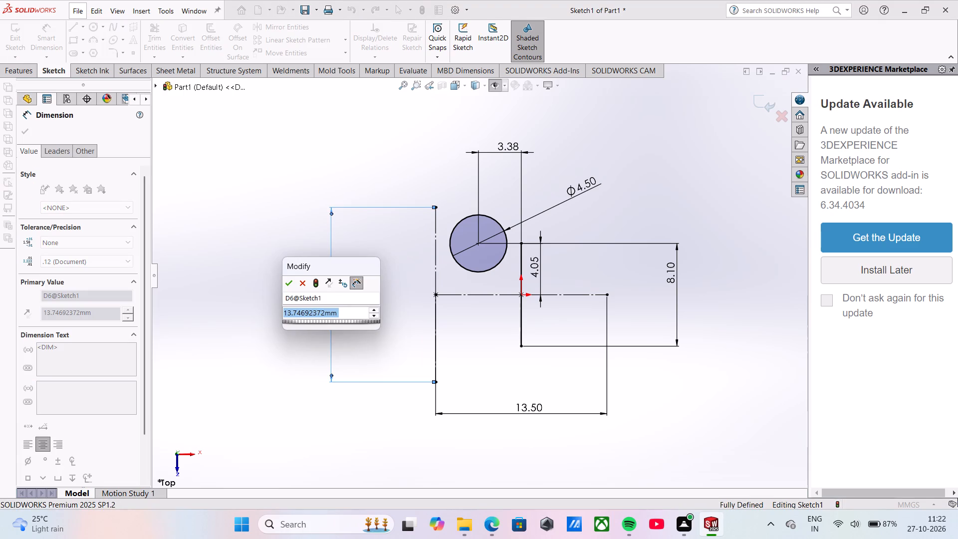
type("8.10")
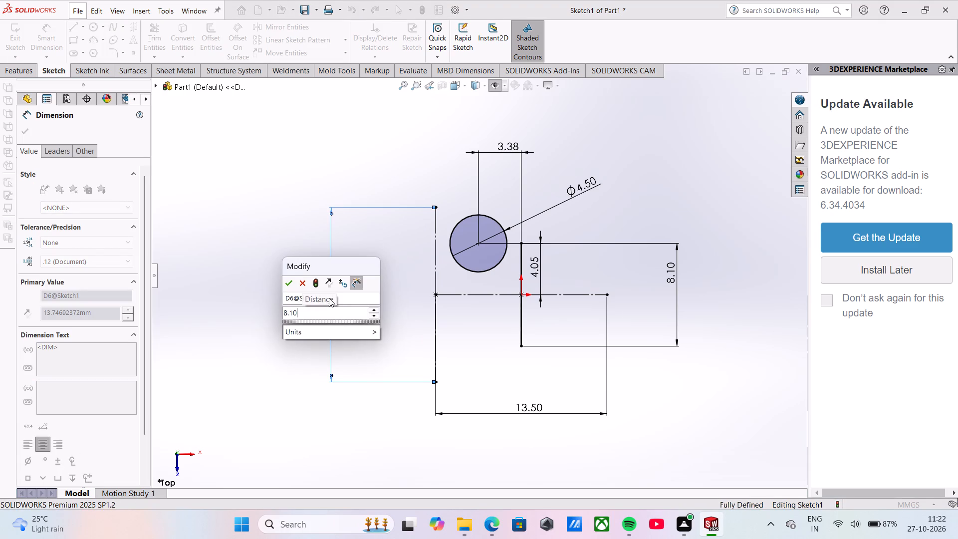
key("Return")
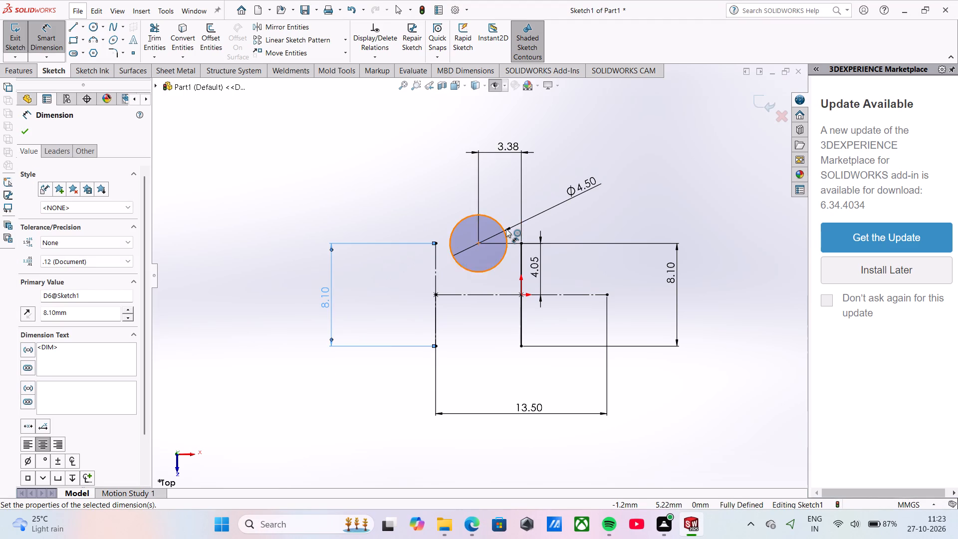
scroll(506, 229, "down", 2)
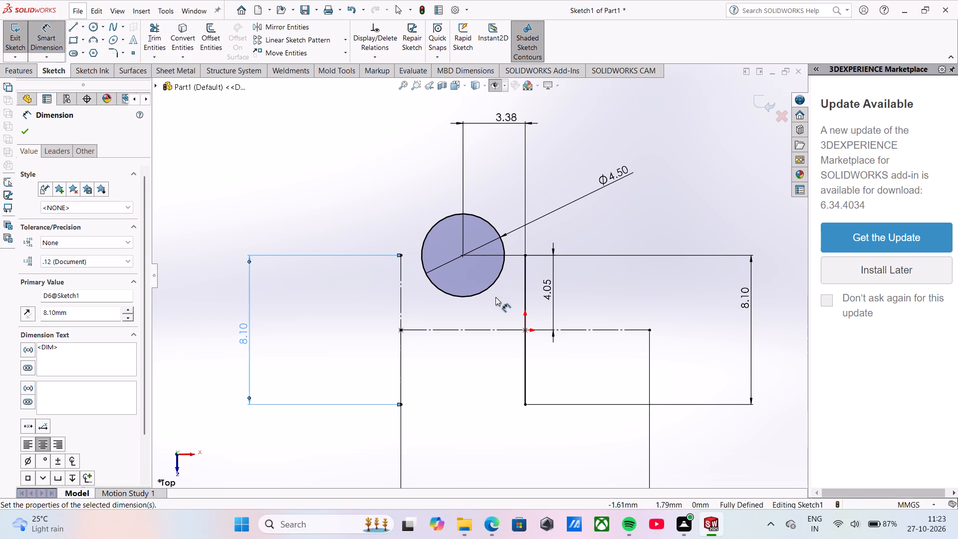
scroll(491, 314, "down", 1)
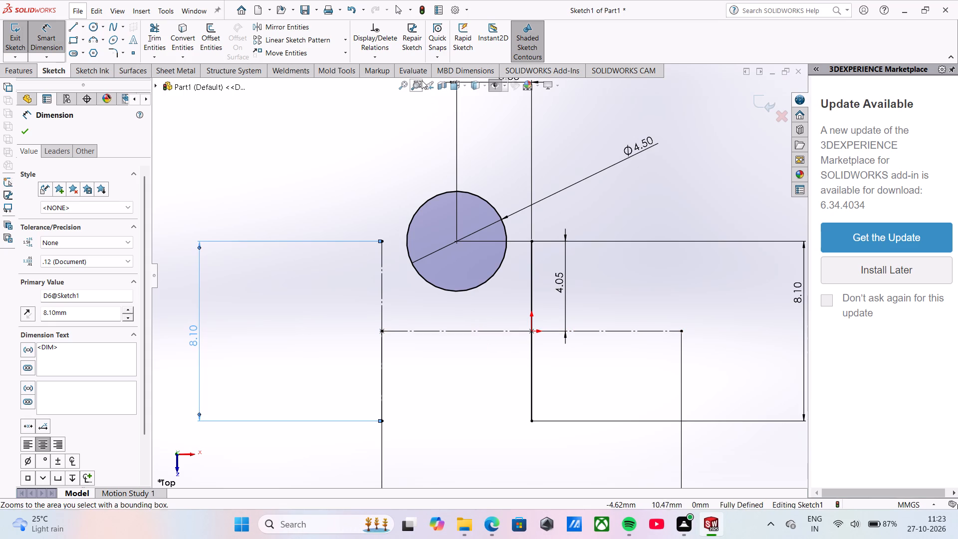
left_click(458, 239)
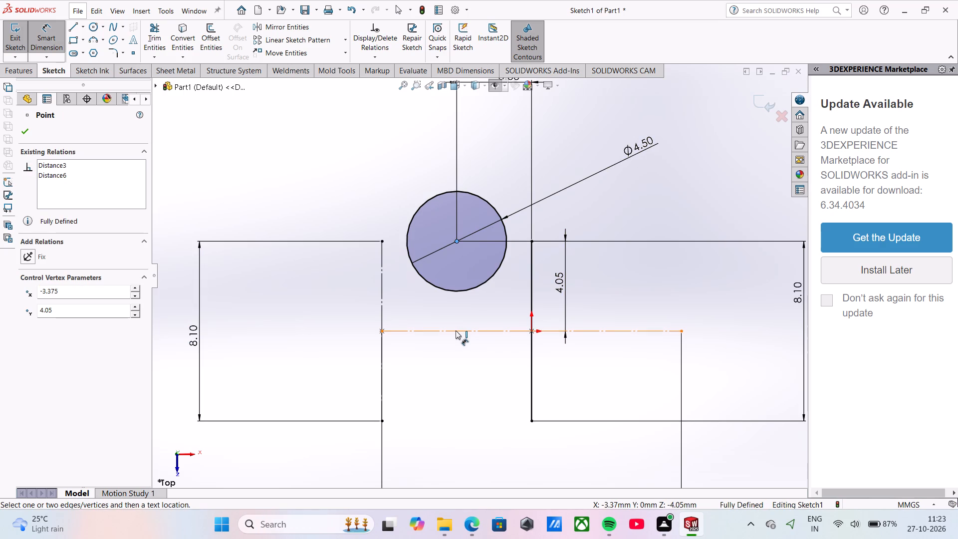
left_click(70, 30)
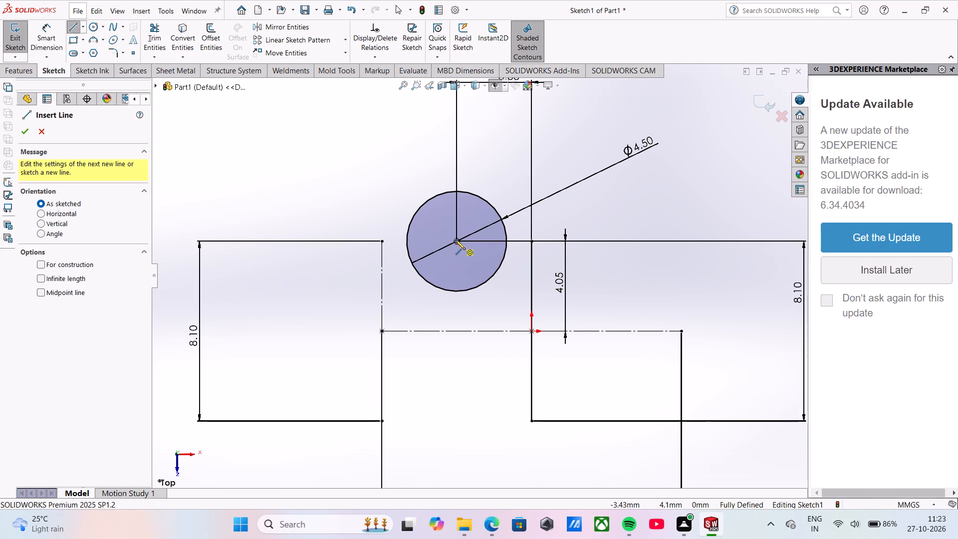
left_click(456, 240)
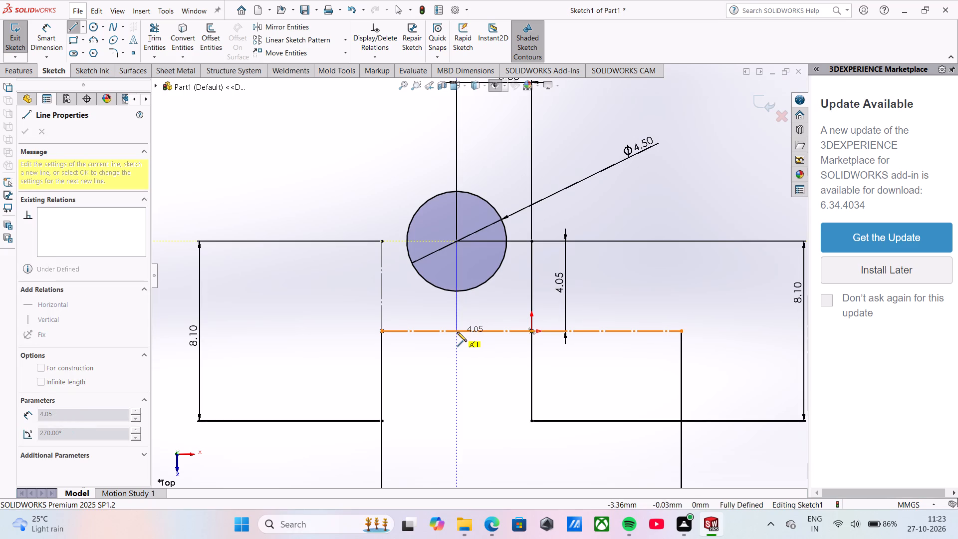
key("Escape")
Set the vertical distance between the circle's centre and the horizontal construction line to 0 mm.
left_click(556, 280)
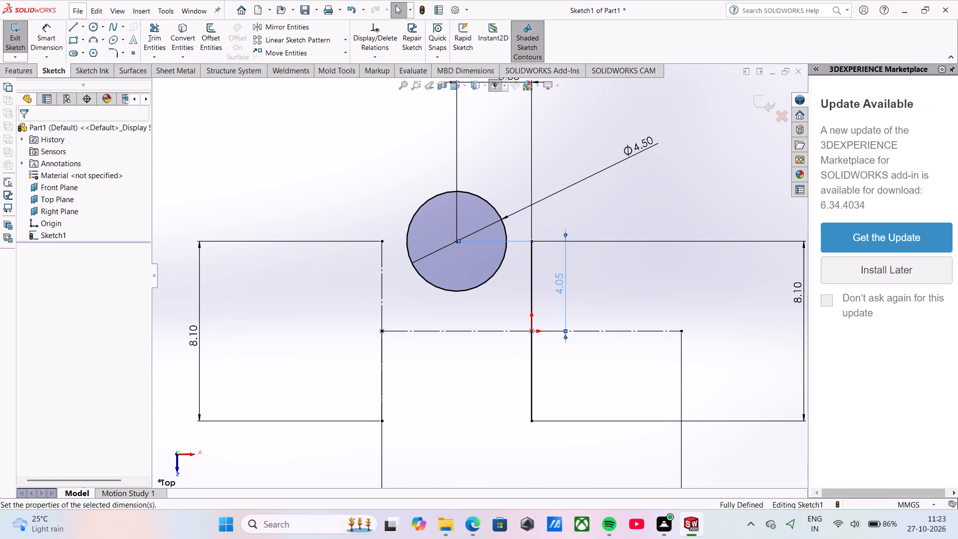
left_click(556, 282)
double_click(556, 283)
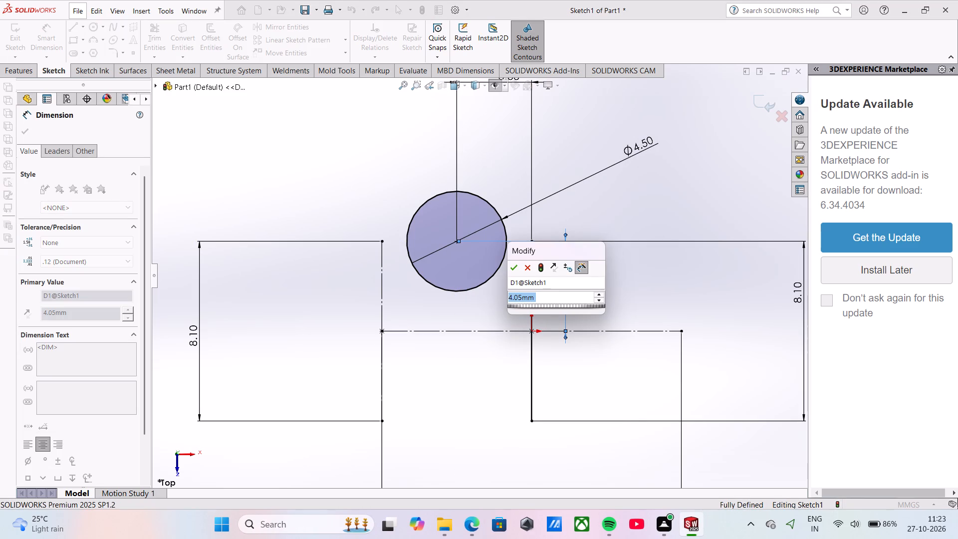
key("0")
key("Return")
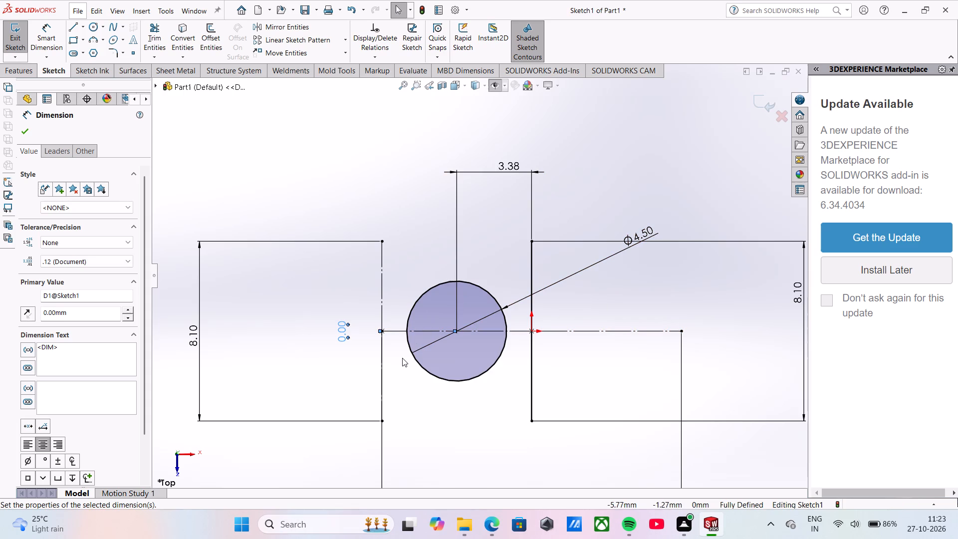
Mirror the 4.50 mm circle about the solid vertical line through the origin, keeping the original as a copy.
scroll(492, 304, "down", 2)
scroll(496, 299, "up", 3)
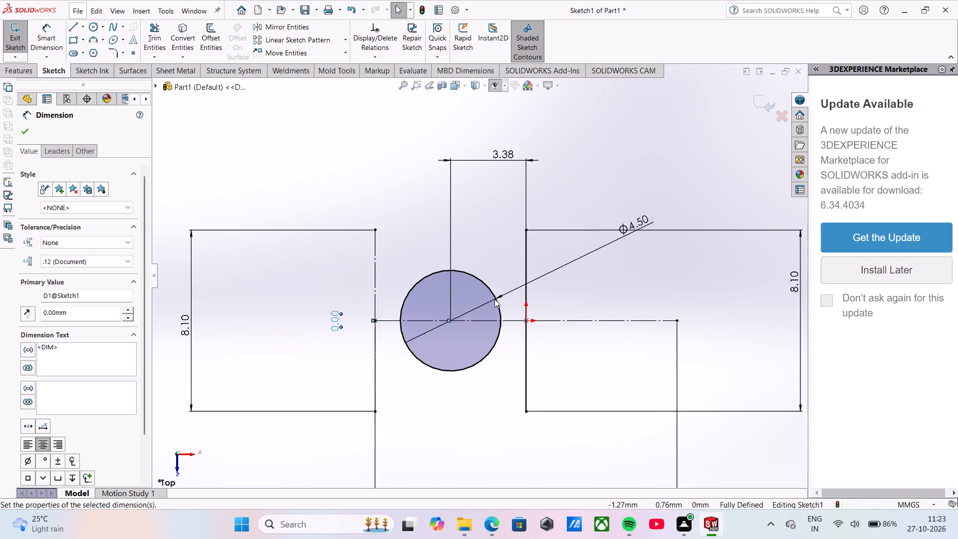
scroll(494, 299, "up", 1)
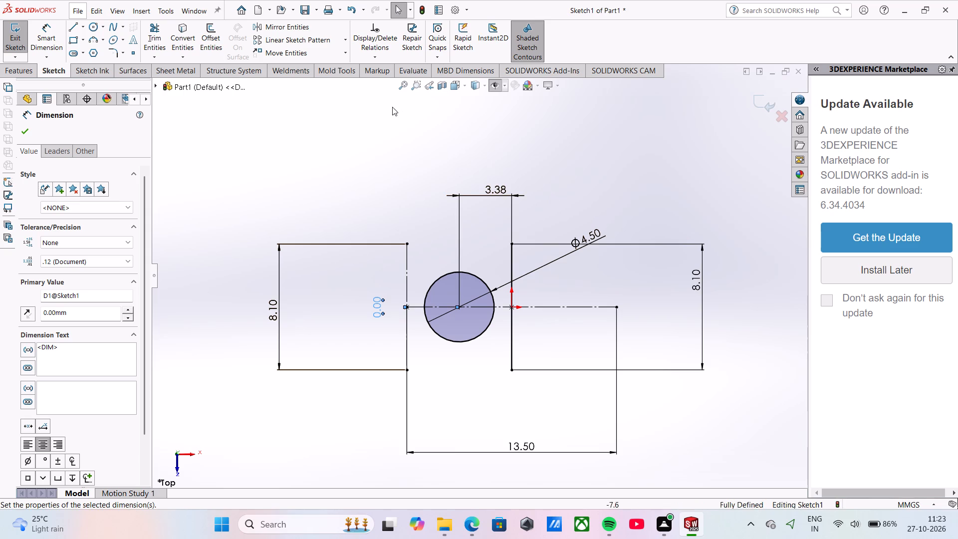
left_click(296, 30)
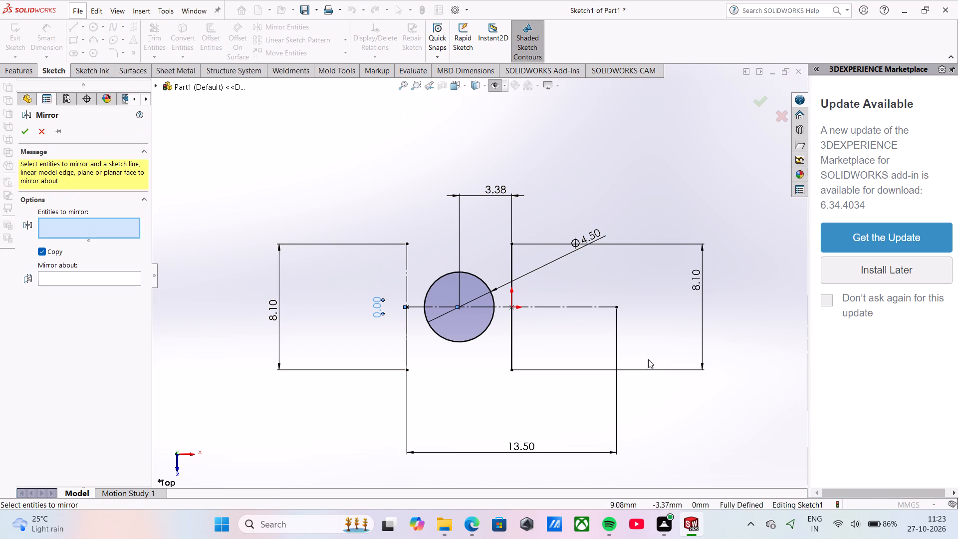
left_click(489, 329)
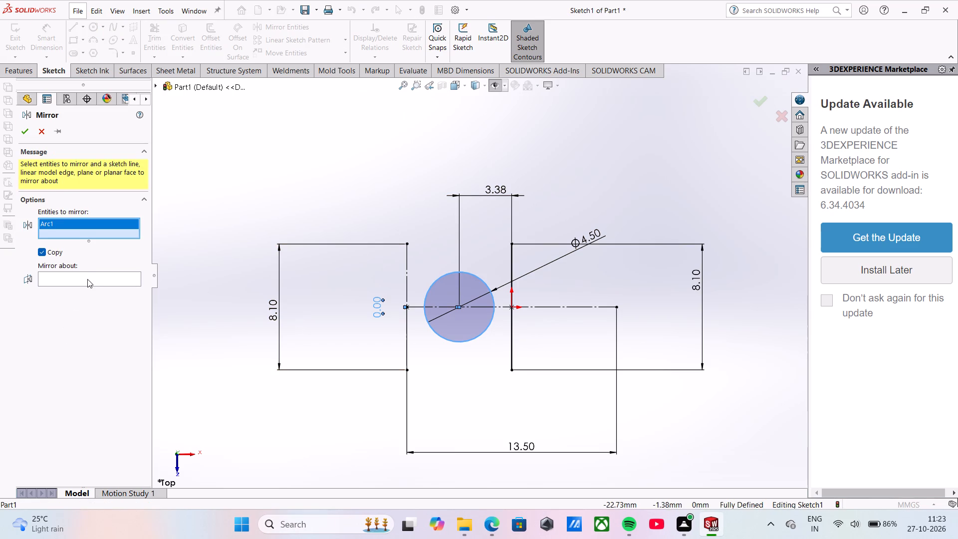
left_click(87, 279)
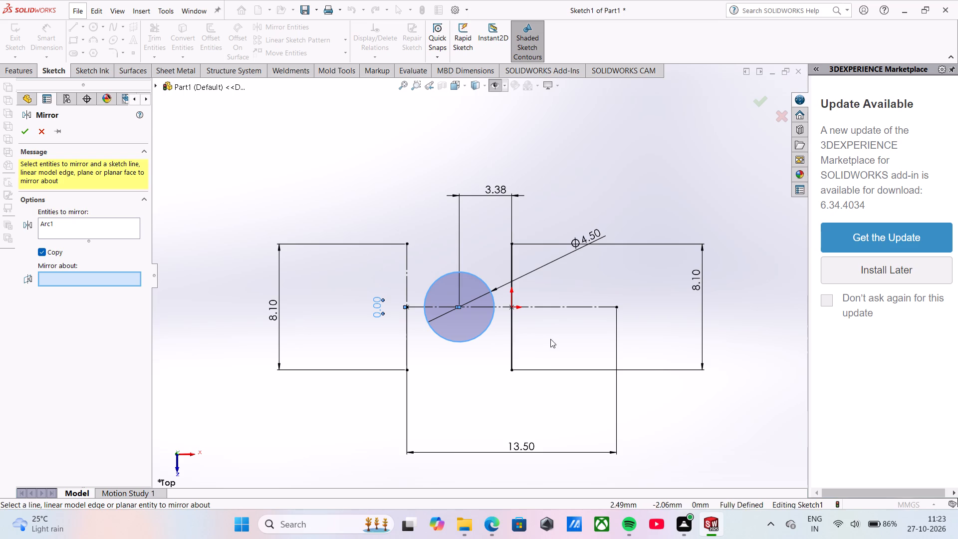
left_click(511, 352)
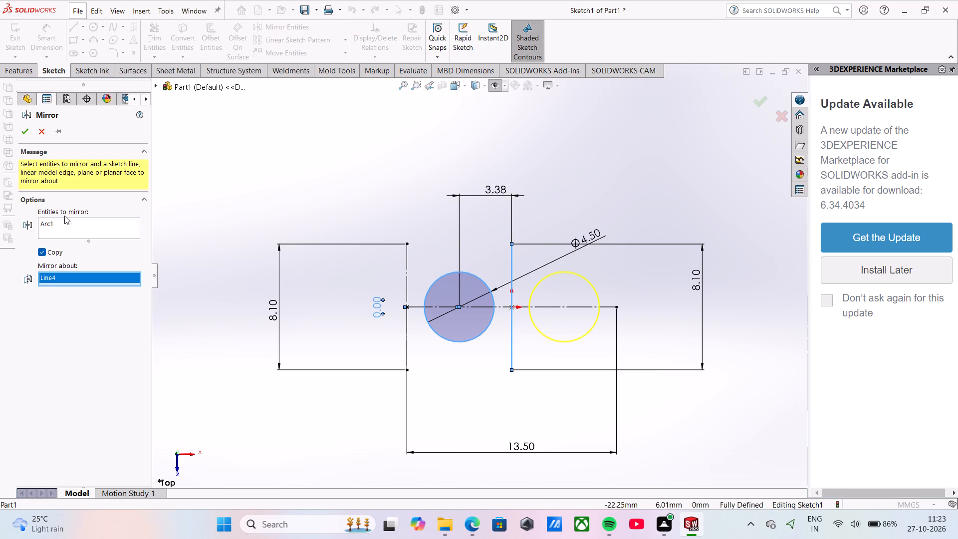
left_click(24, 138)
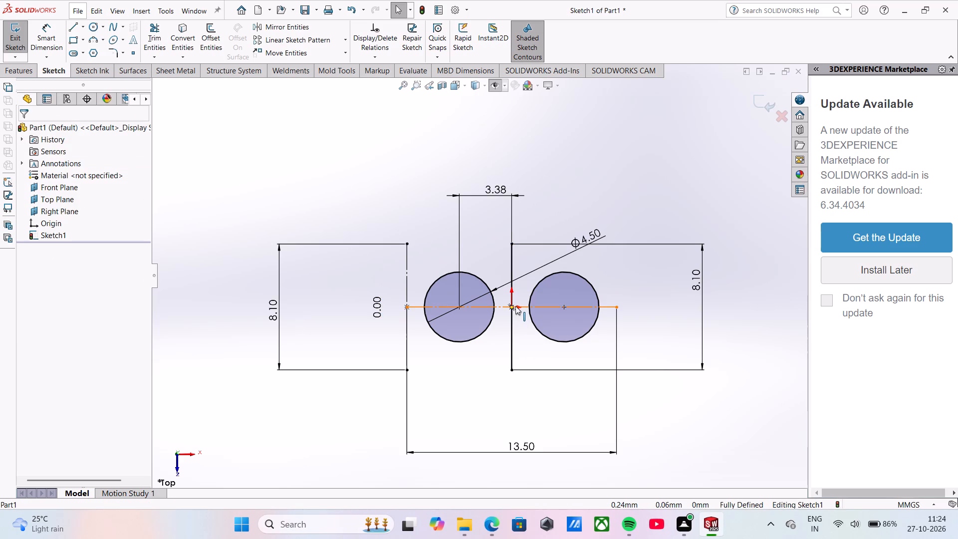
Convert the solid vertical line through the origin to construction geometry.
scroll(489, 241, "down", 2)
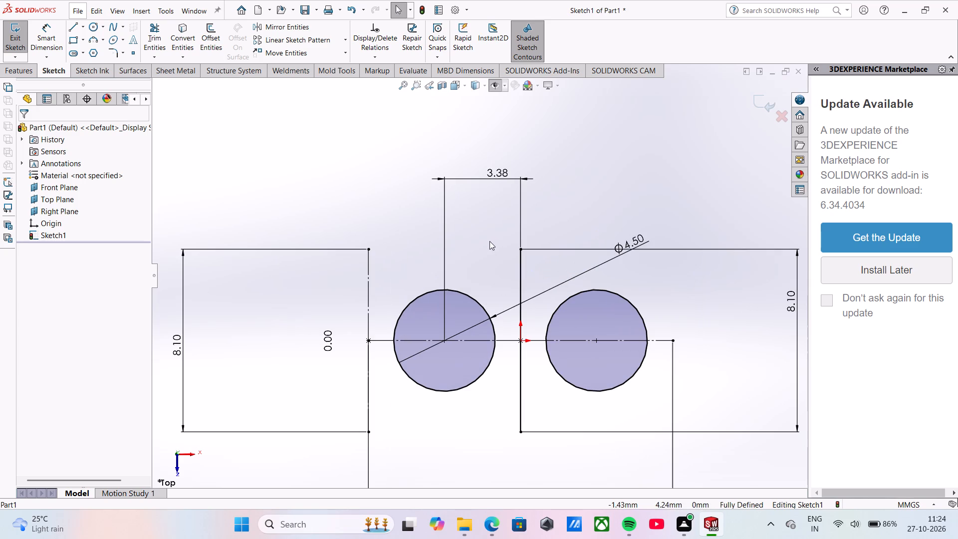
left_click(521, 263)
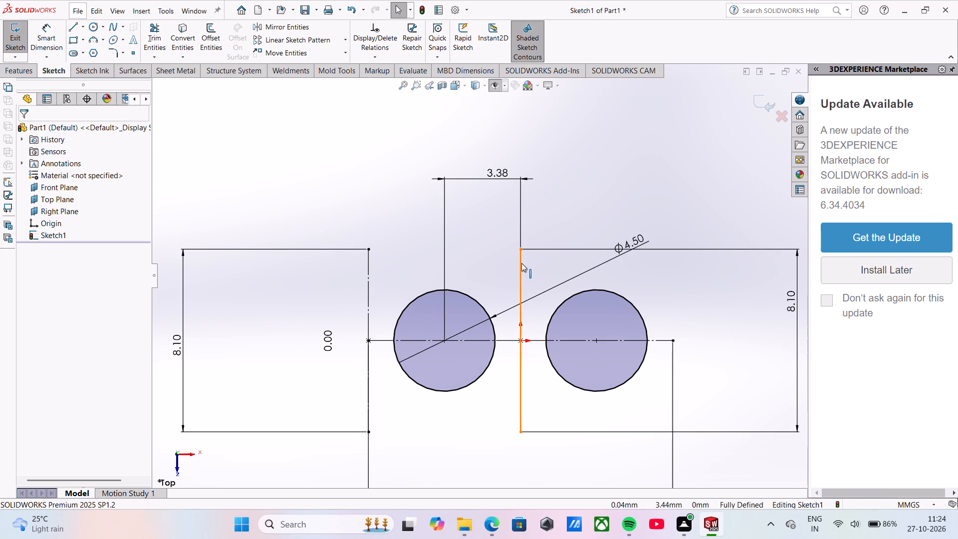
left_click(45, 317)
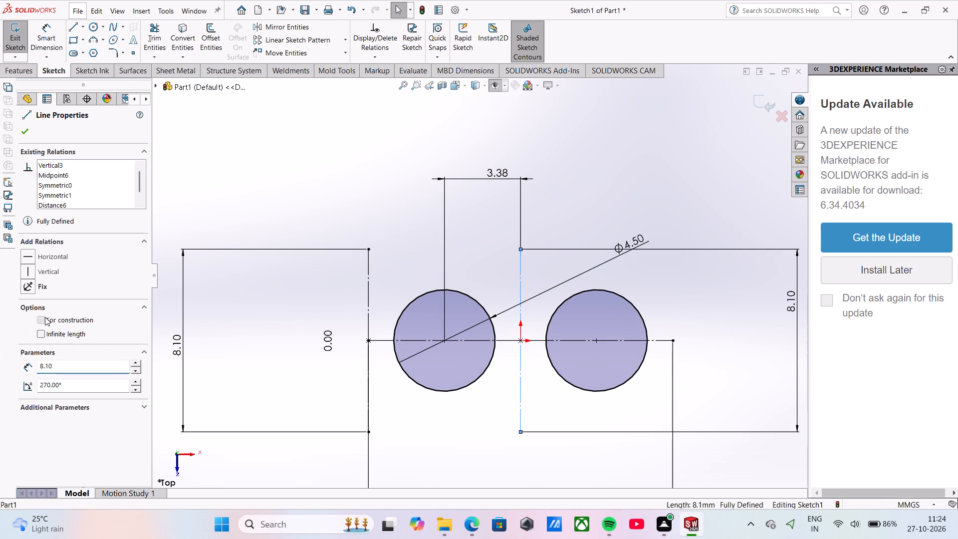
left_click(21, 138)
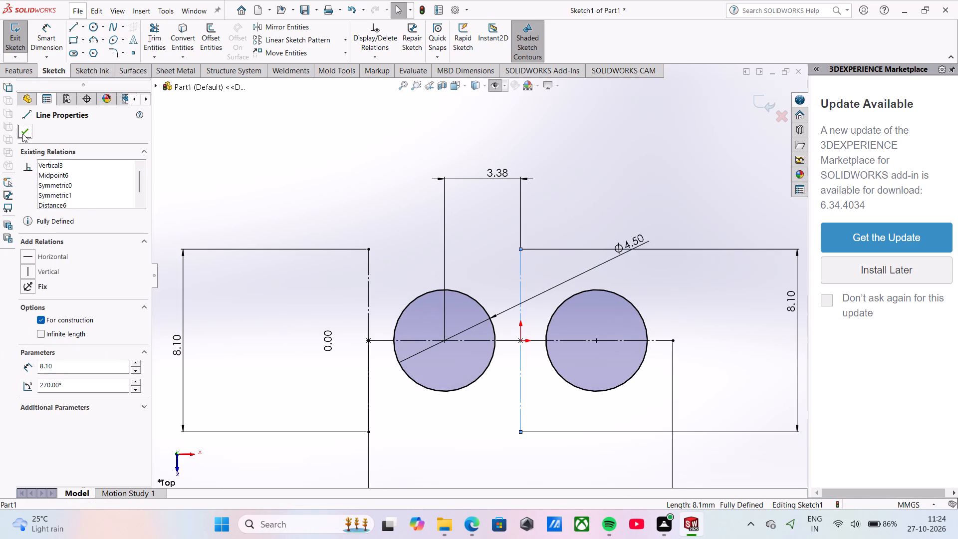
left_click(23, 133)
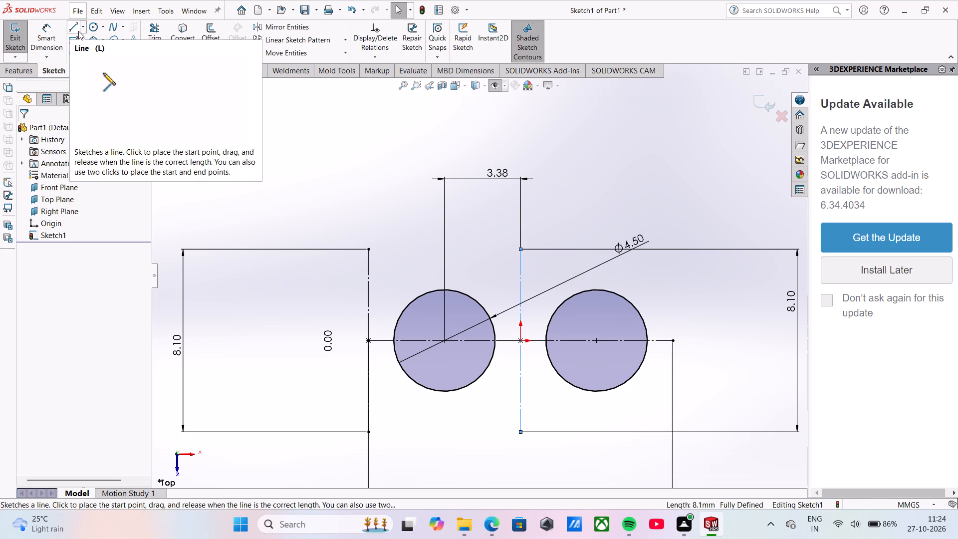
Sketch a horizontal midpoint line centred on the upper endpoint of the vertical centreline through the origin, with length 10.83 mm.
left_click(80, 30)
left_click(100, 68)
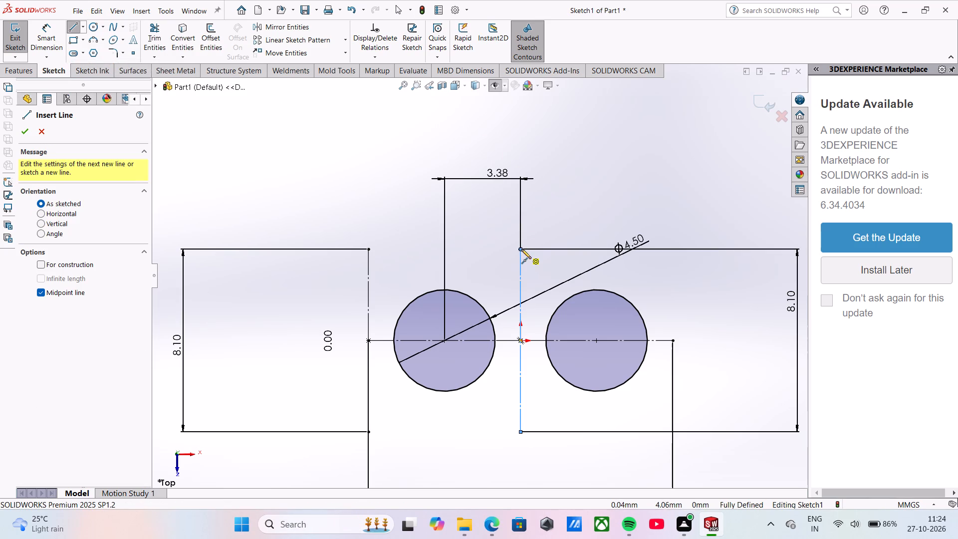
left_click_drag(521, 249, 527, 245)
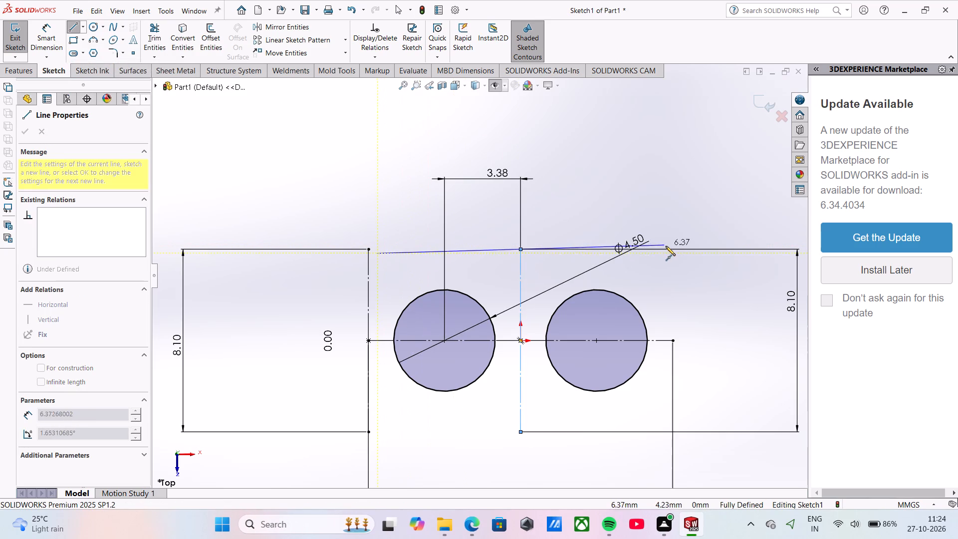
left_click(669, 248)
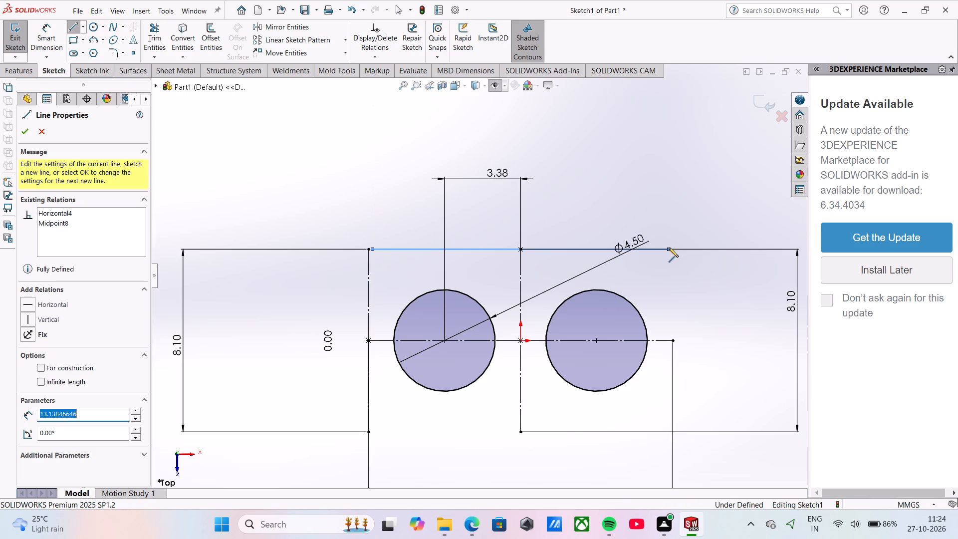
type("10.")
type("83")
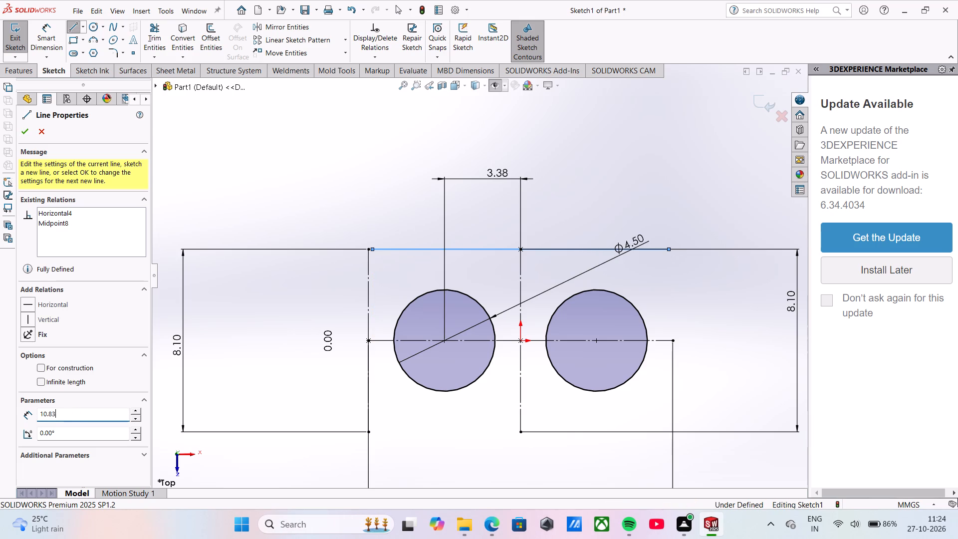
key("Return")
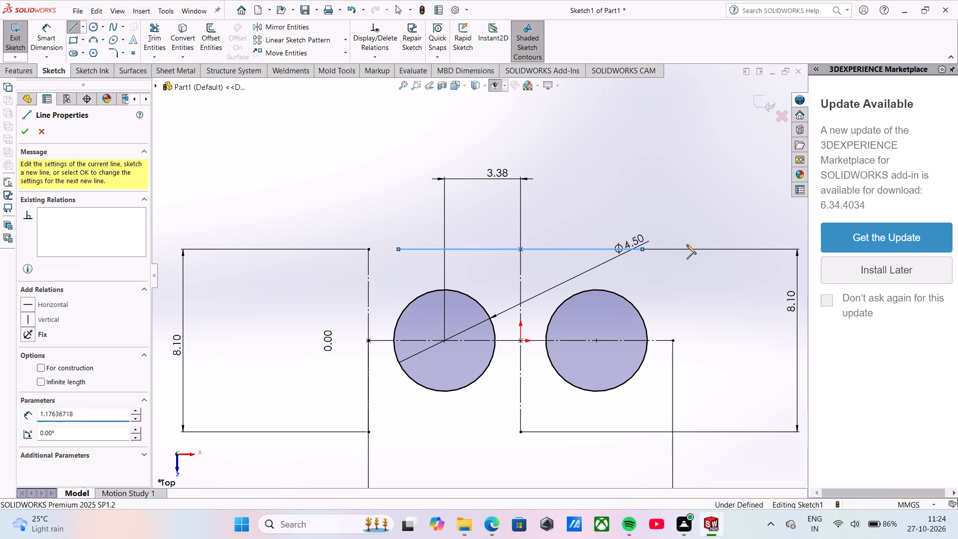
key("Escape")
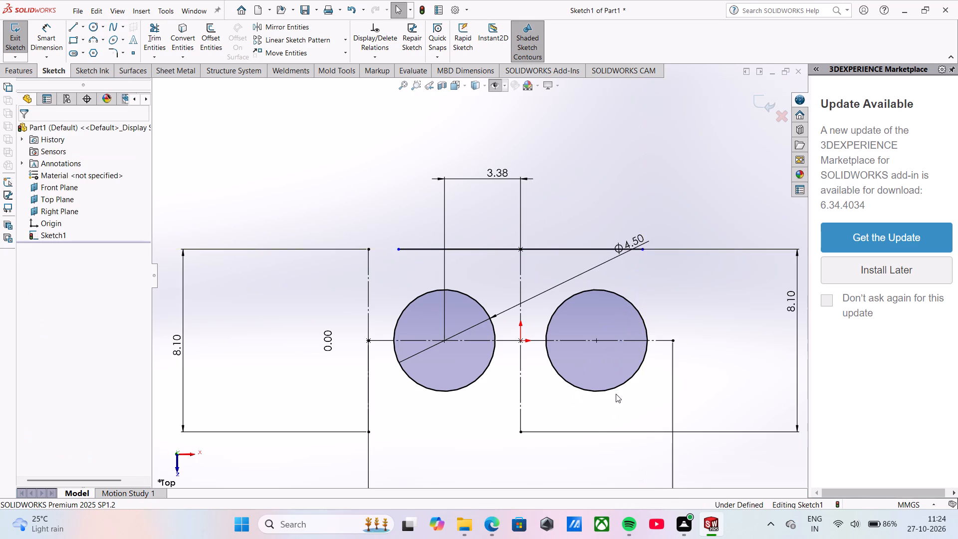
Sketch a horizontal midpoint line centred on the lower endpoint of the vertical centreline through the origin, with length 10.83 mm.
scroll(616, 394, "up", 1)
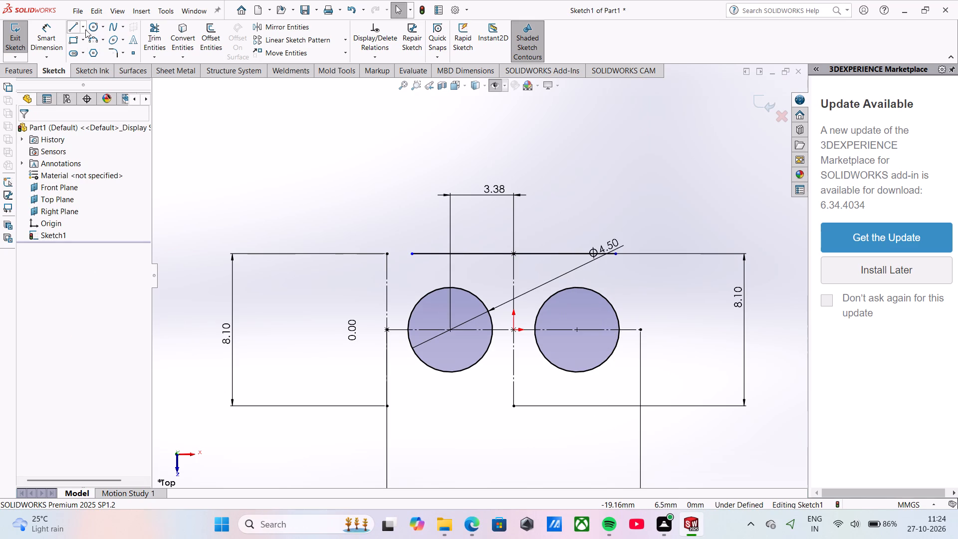
left_click(84, 26)
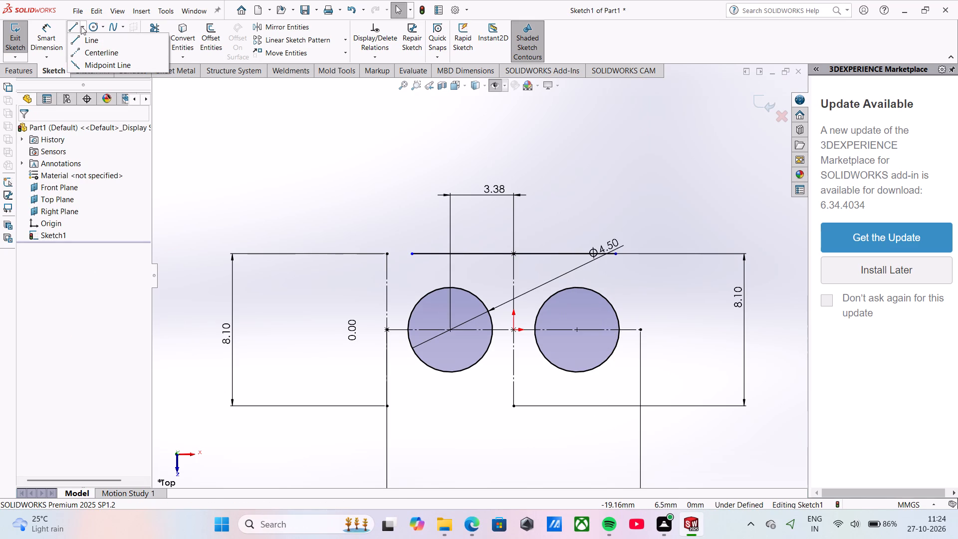
left_click(85, 63)
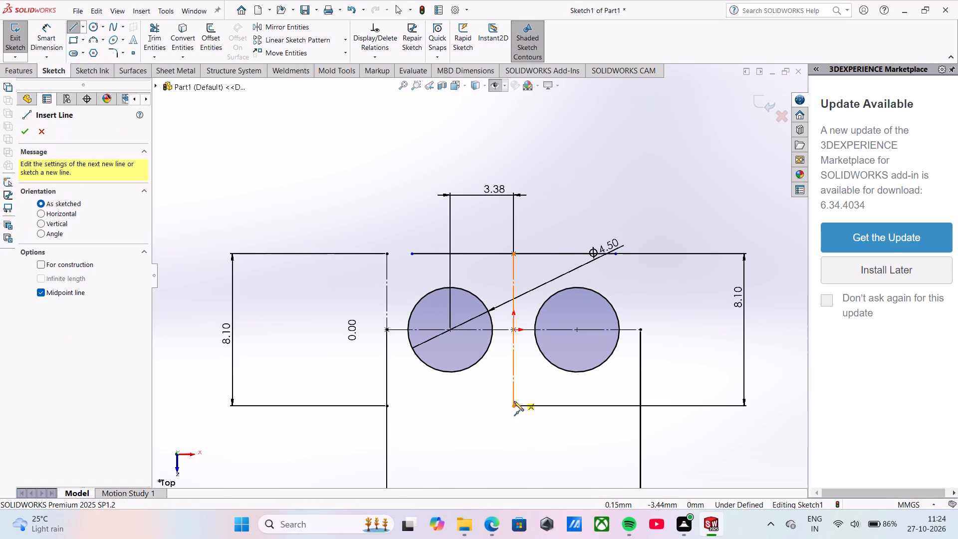
left_click(514, 405)
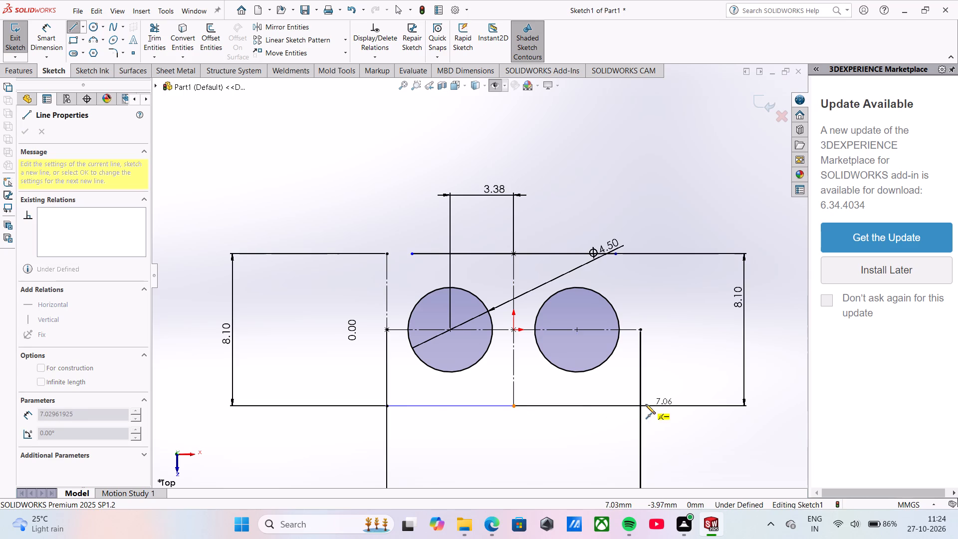
left_click(646, 404)
key("Escape")
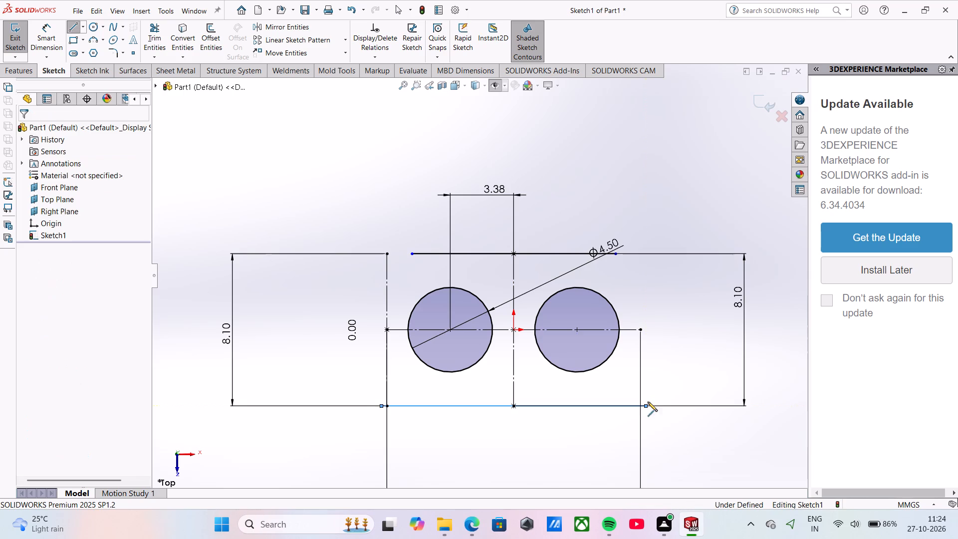
left_click(603, 407)
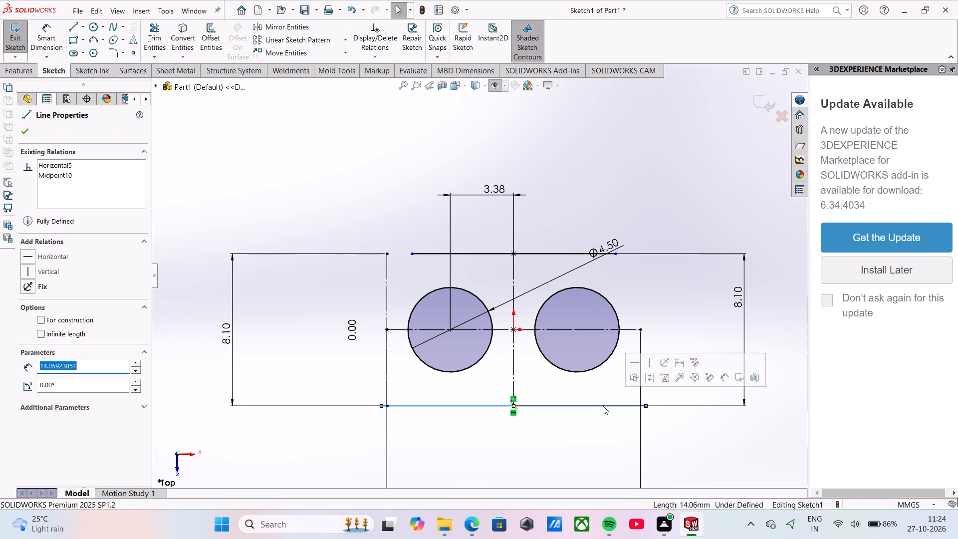
type("10.83")
key("Return")
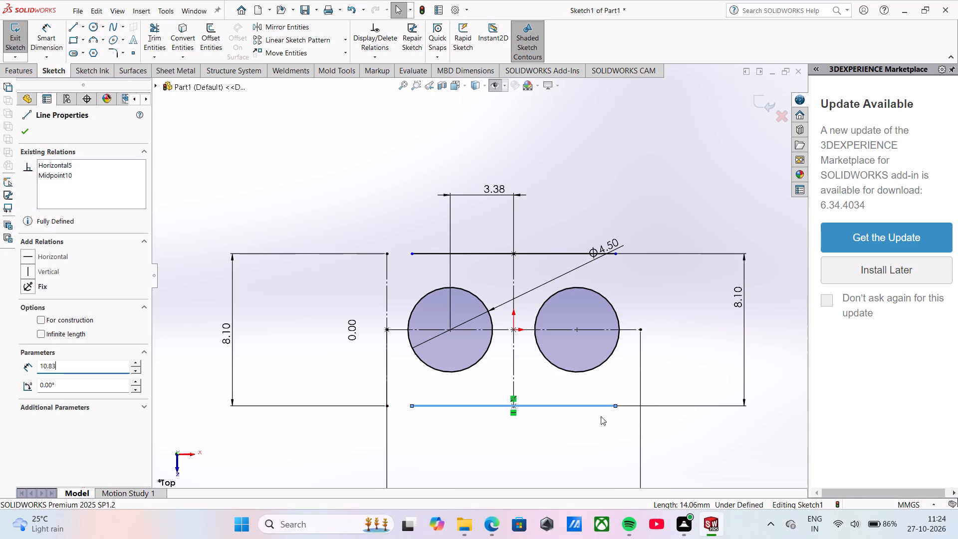
Sketch a 0.20 mm vertical line upward from the left endpoint of the lower horizontal line.
scroll(447, 416, "down", 1)
scroll(395, 392, "down", 2)
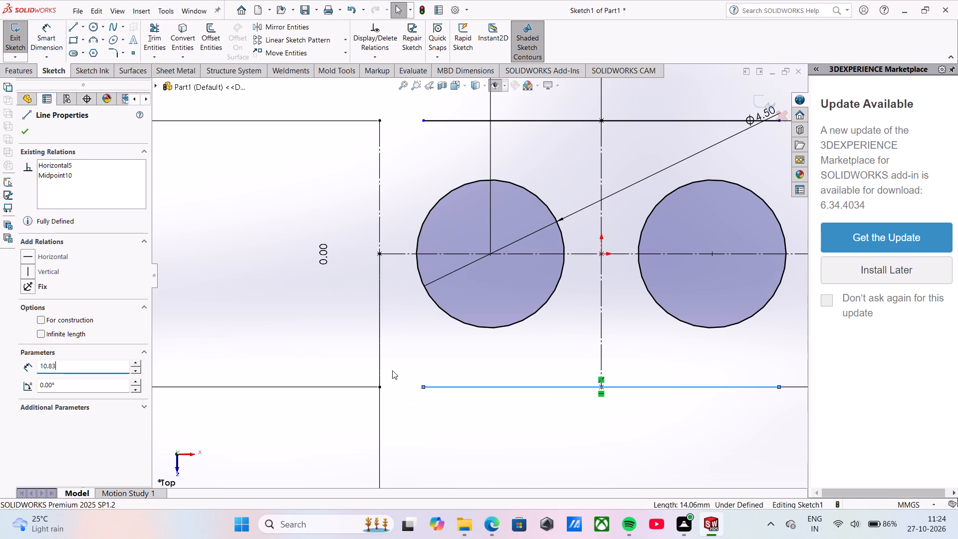
left_click(70, 22)
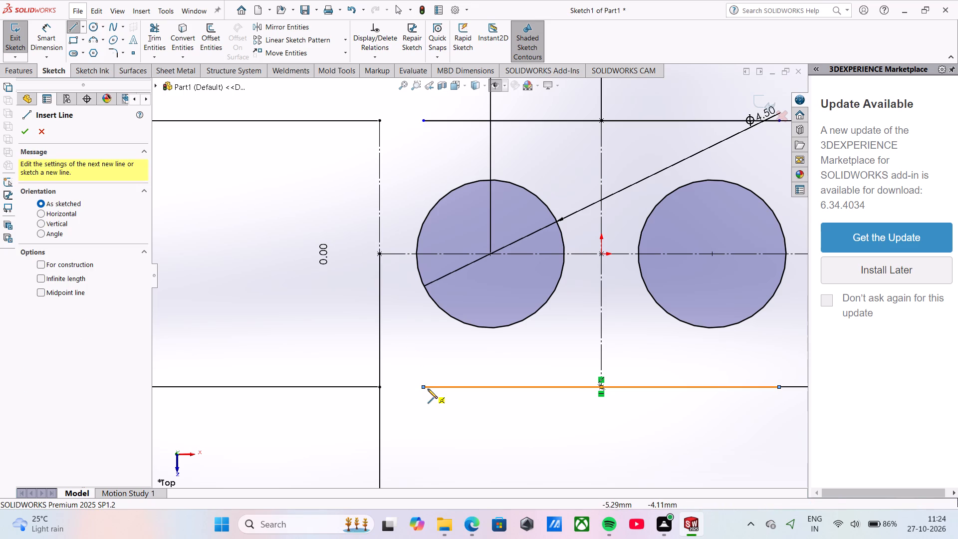
left_click(424, 388)
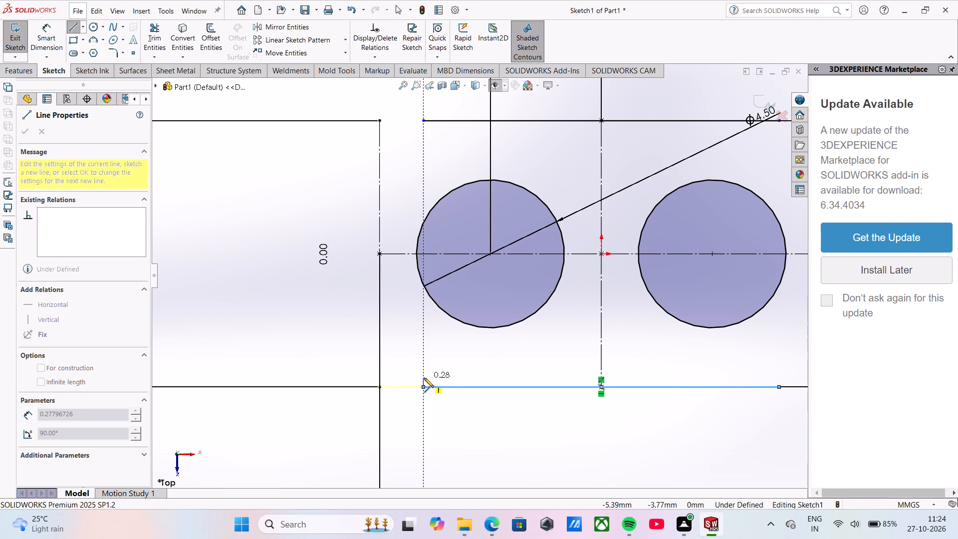
key("0")
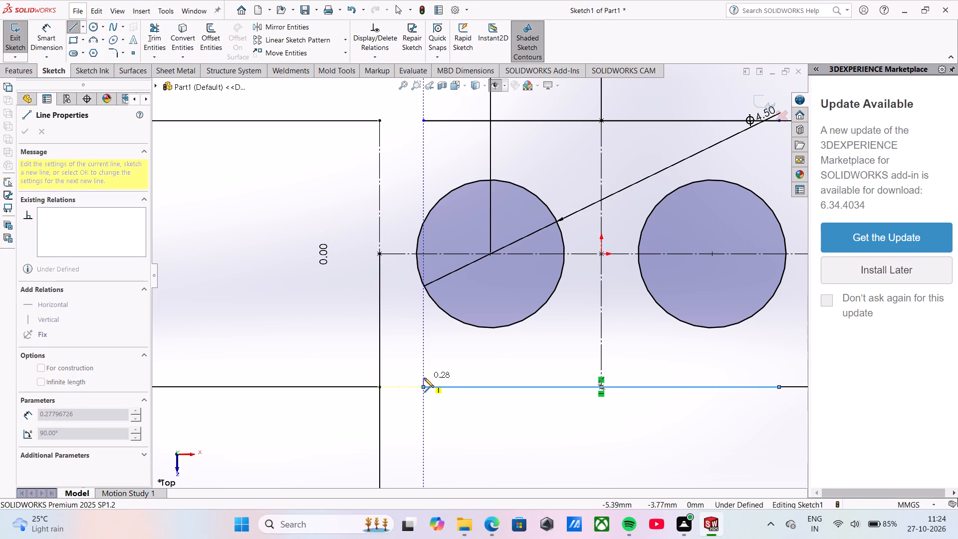
left_click(424, 378)
type("0.20")
key("Return")
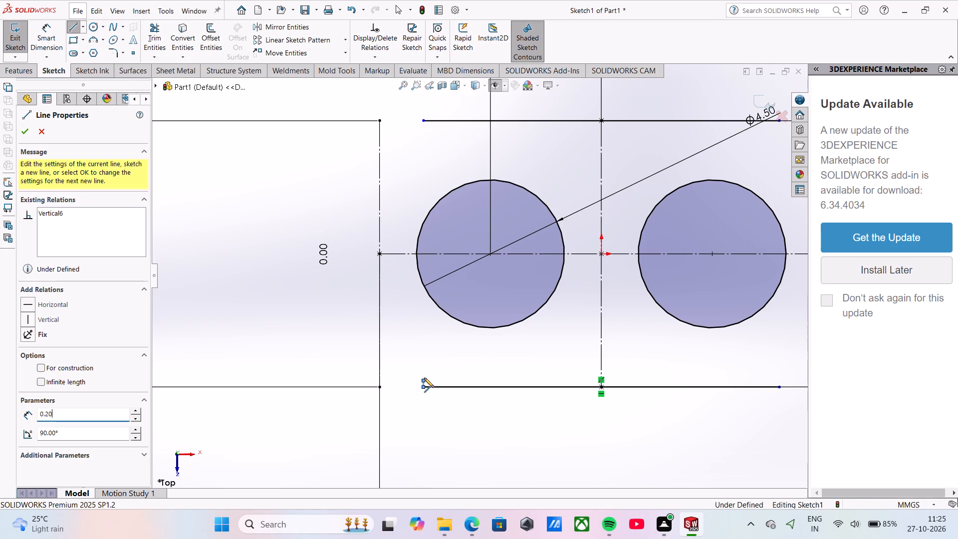
scroll(424, 380, "down", 2)
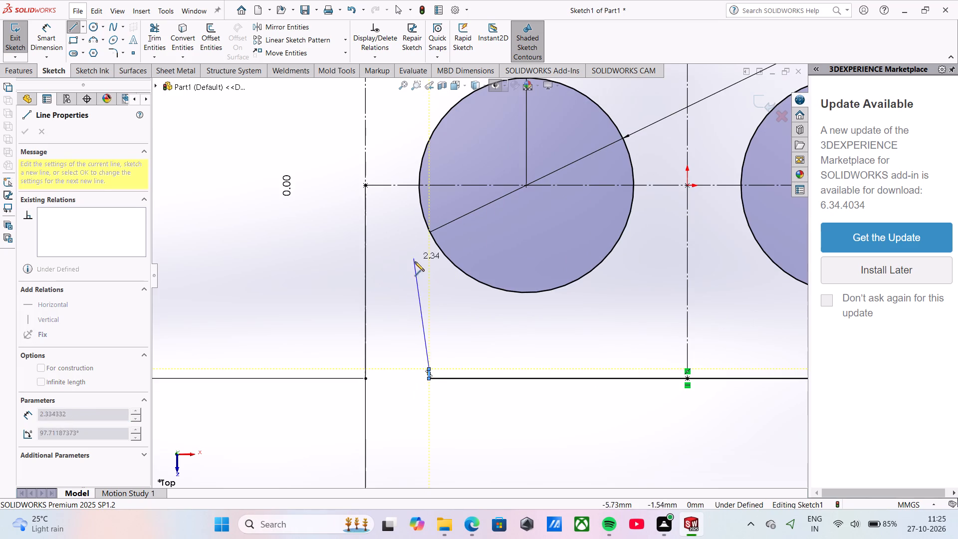
key("Escape")
Sketch a 0.20 mm vertical line downward from the left endpoint of the upper horizontal line.
scroll(413, 226, "up", 3)
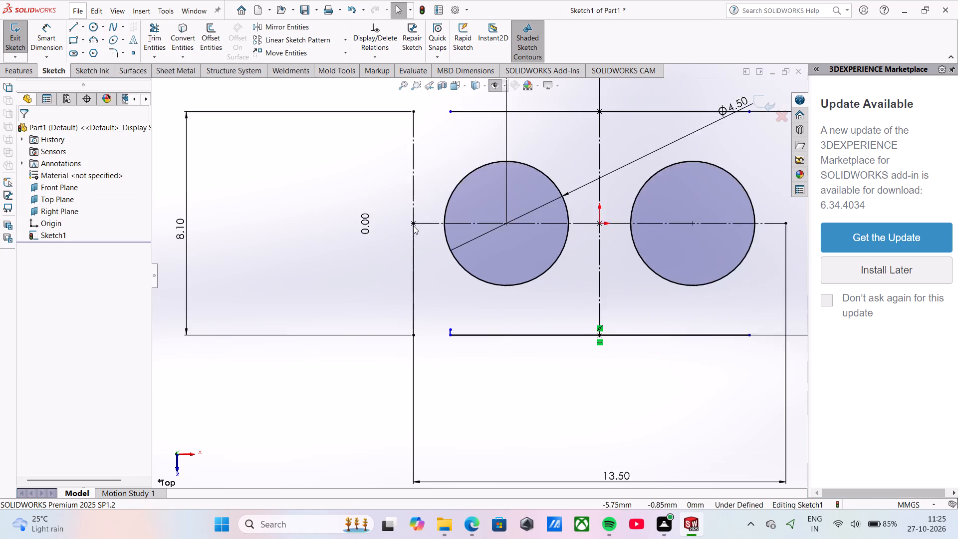
scroll(413, 226, "up", 1)
left_click(71, 29)
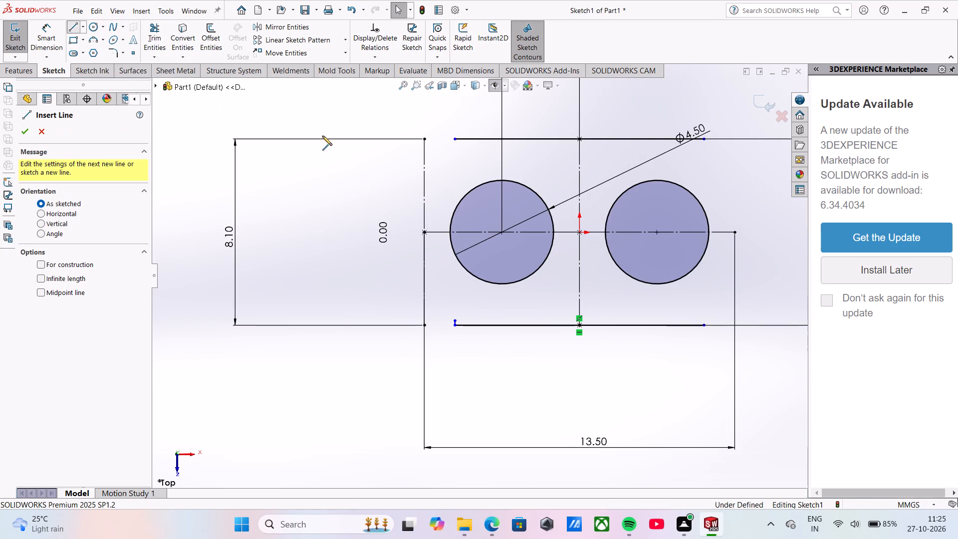
left_click(457, 141)
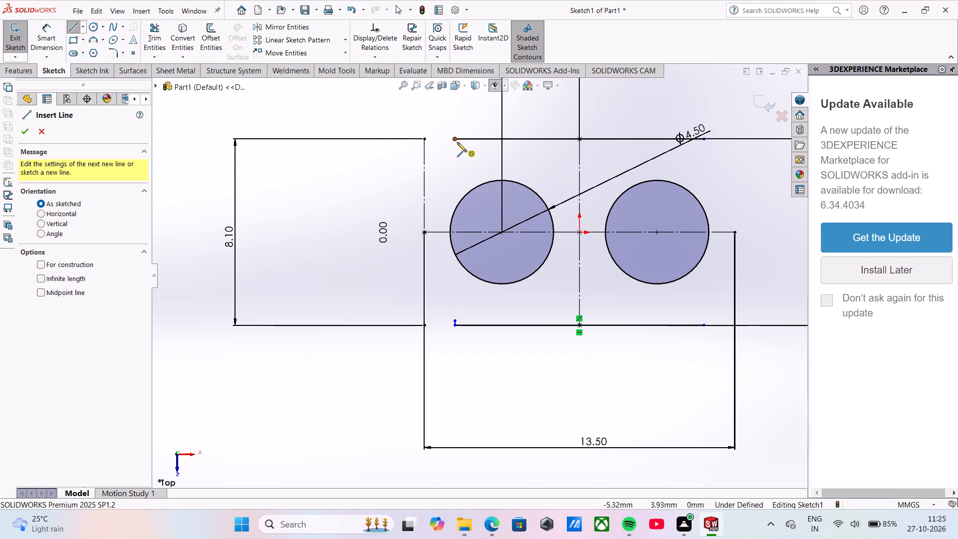
left_click(456, 151)
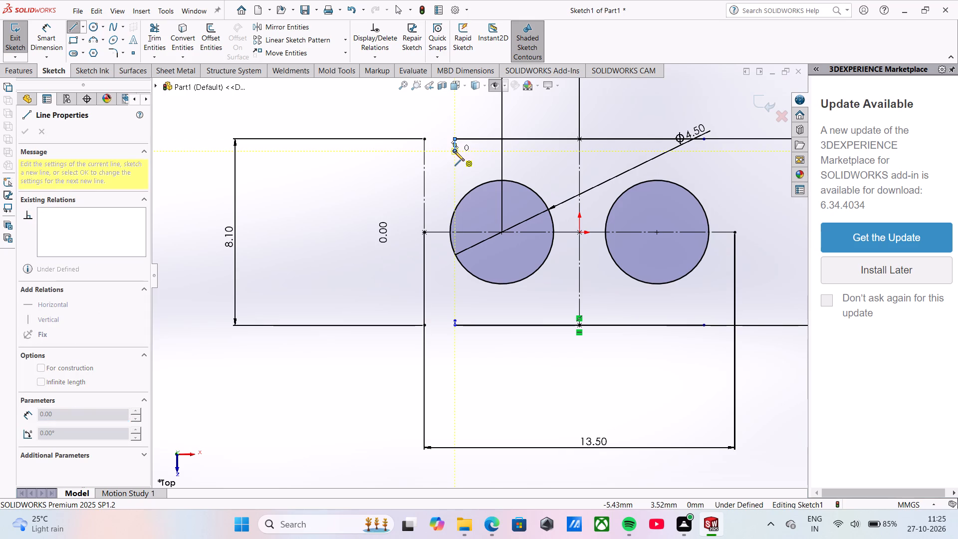
key("Escape")
left_click(455, 147)
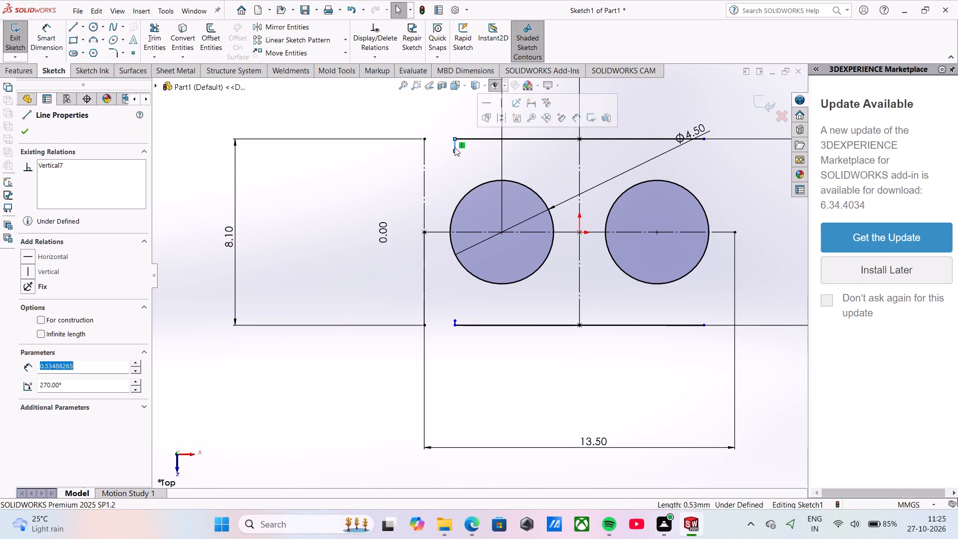
type("0.20")
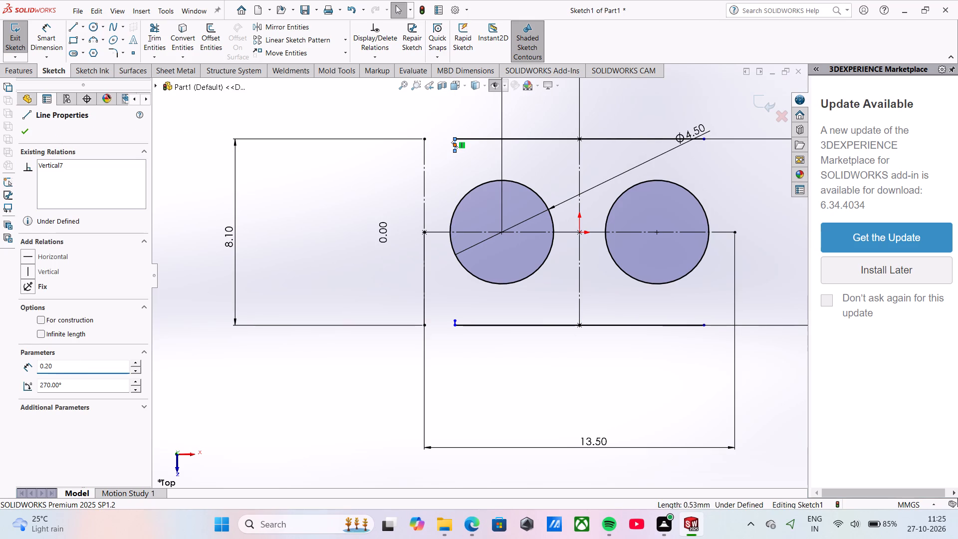
key("Return")
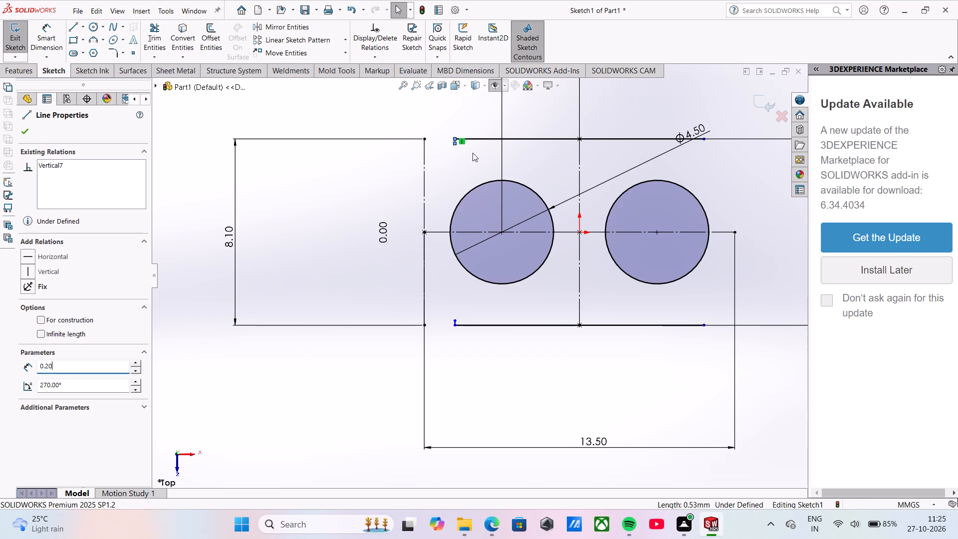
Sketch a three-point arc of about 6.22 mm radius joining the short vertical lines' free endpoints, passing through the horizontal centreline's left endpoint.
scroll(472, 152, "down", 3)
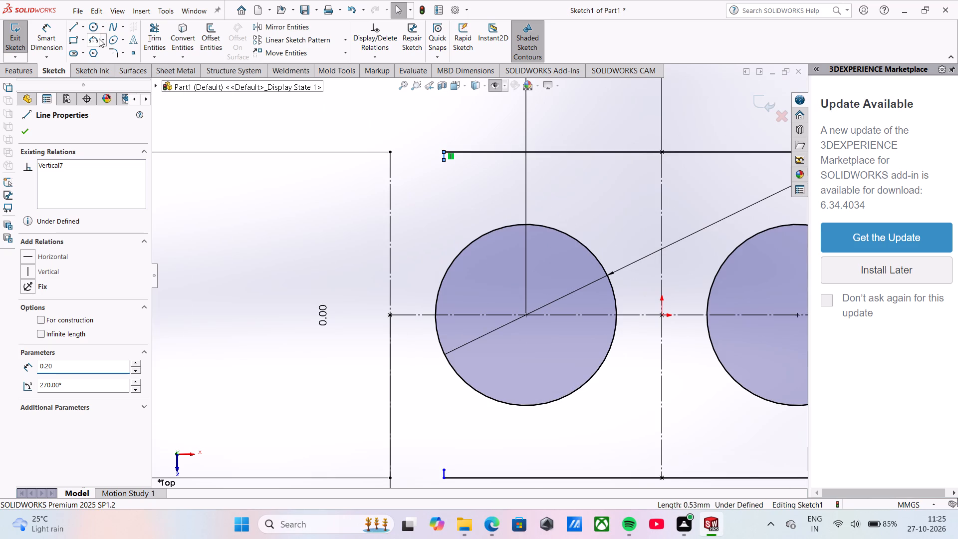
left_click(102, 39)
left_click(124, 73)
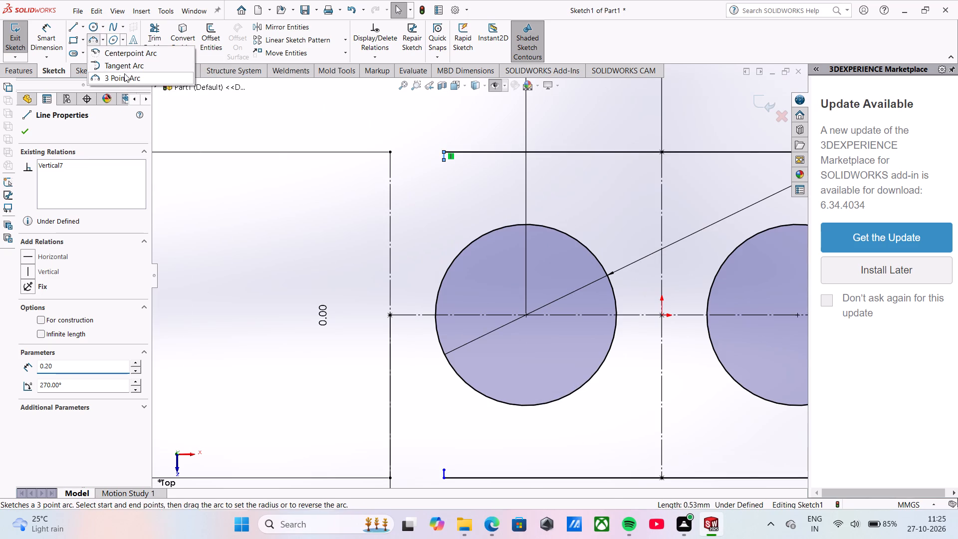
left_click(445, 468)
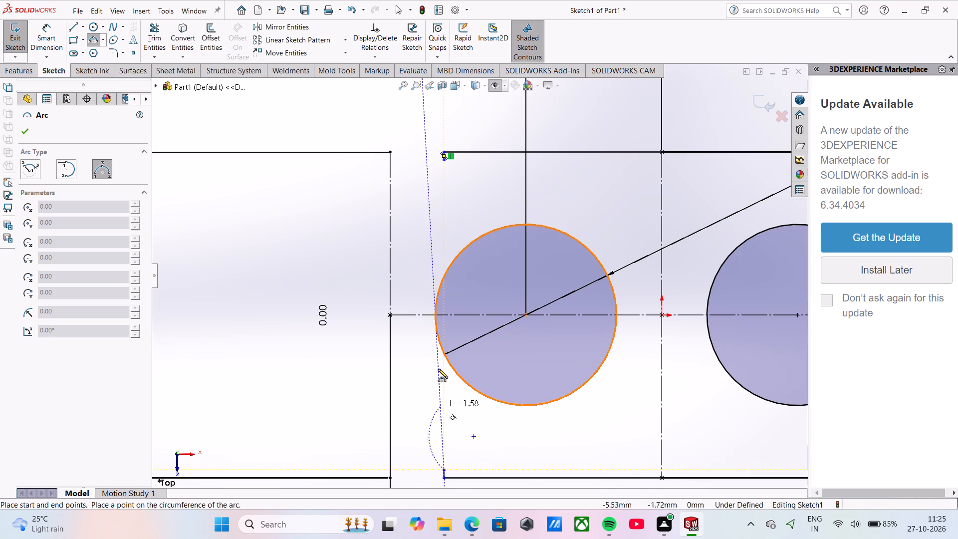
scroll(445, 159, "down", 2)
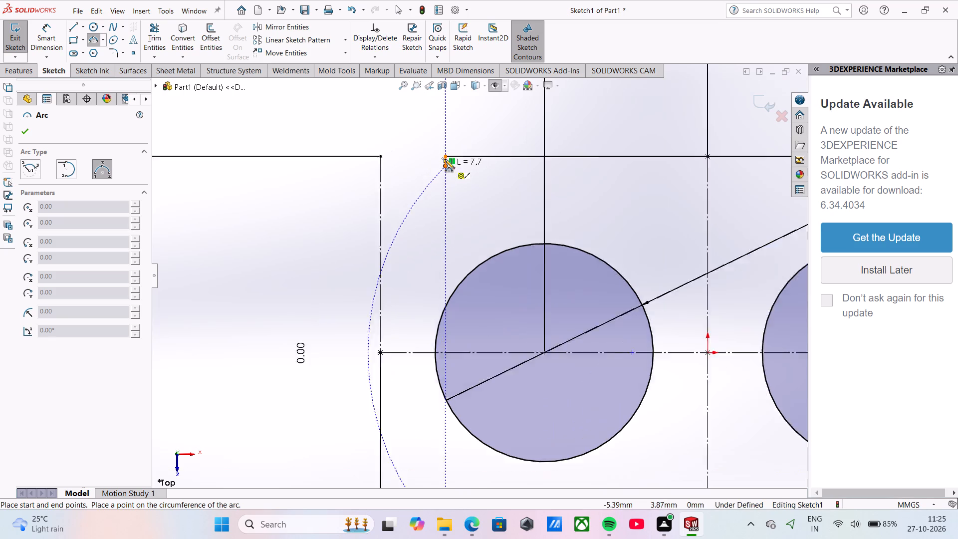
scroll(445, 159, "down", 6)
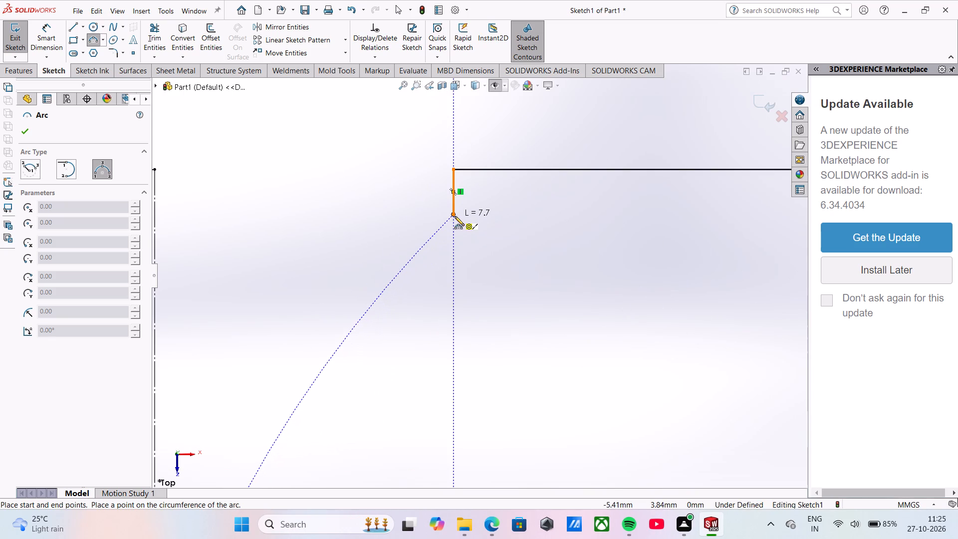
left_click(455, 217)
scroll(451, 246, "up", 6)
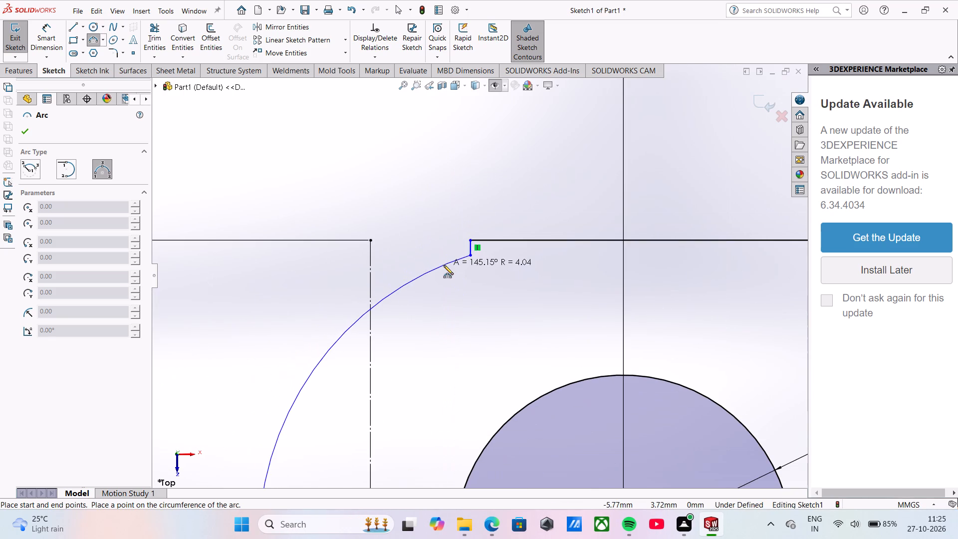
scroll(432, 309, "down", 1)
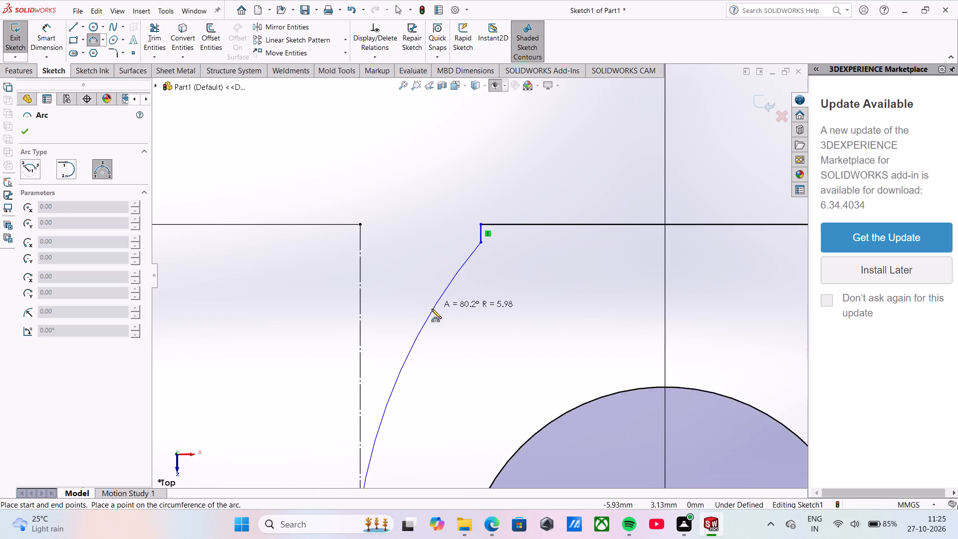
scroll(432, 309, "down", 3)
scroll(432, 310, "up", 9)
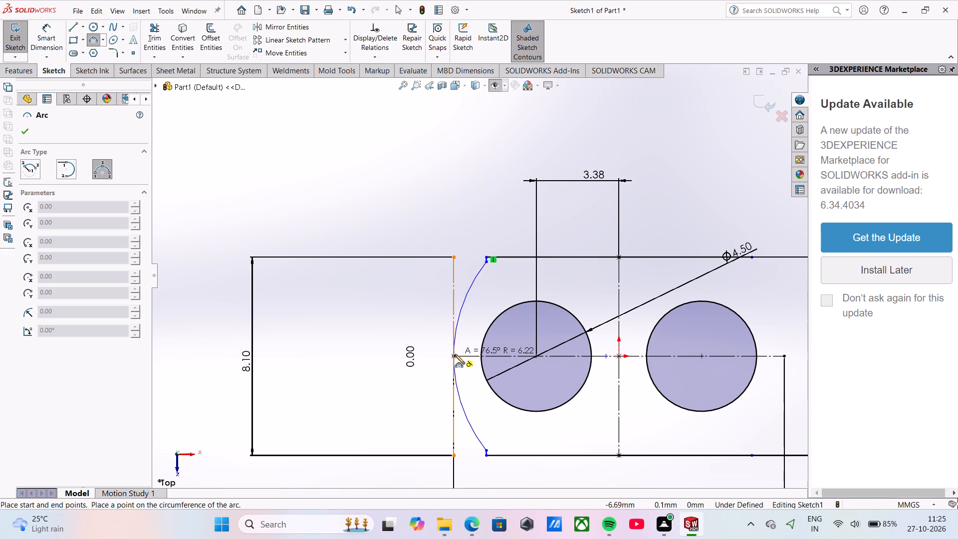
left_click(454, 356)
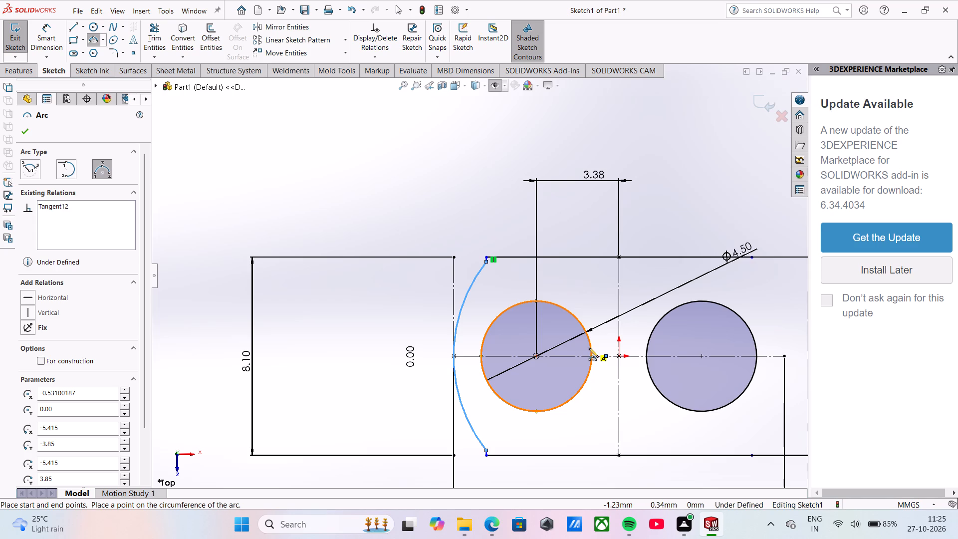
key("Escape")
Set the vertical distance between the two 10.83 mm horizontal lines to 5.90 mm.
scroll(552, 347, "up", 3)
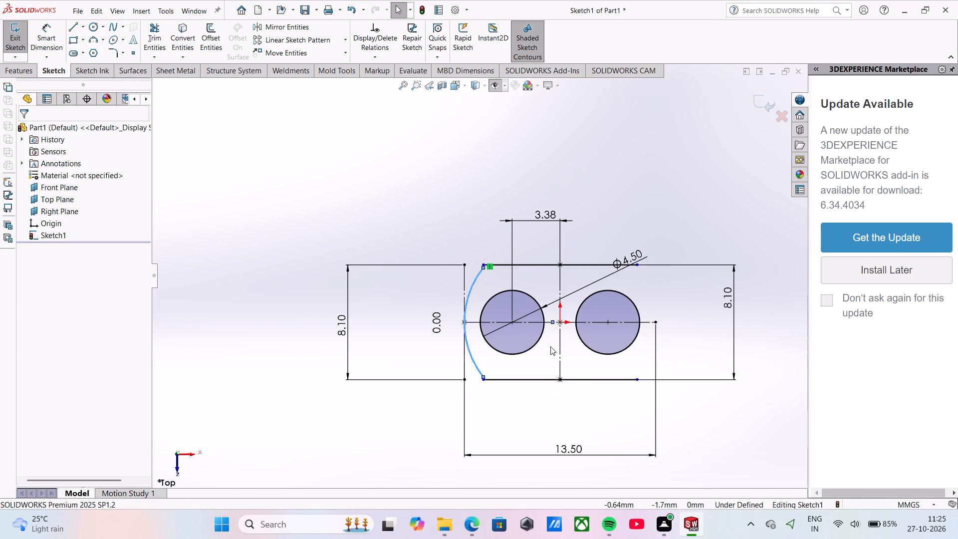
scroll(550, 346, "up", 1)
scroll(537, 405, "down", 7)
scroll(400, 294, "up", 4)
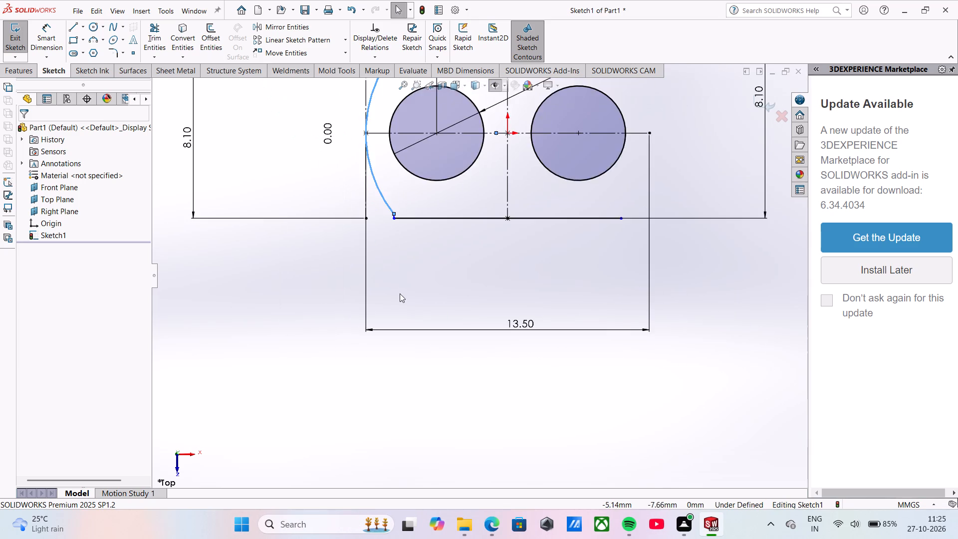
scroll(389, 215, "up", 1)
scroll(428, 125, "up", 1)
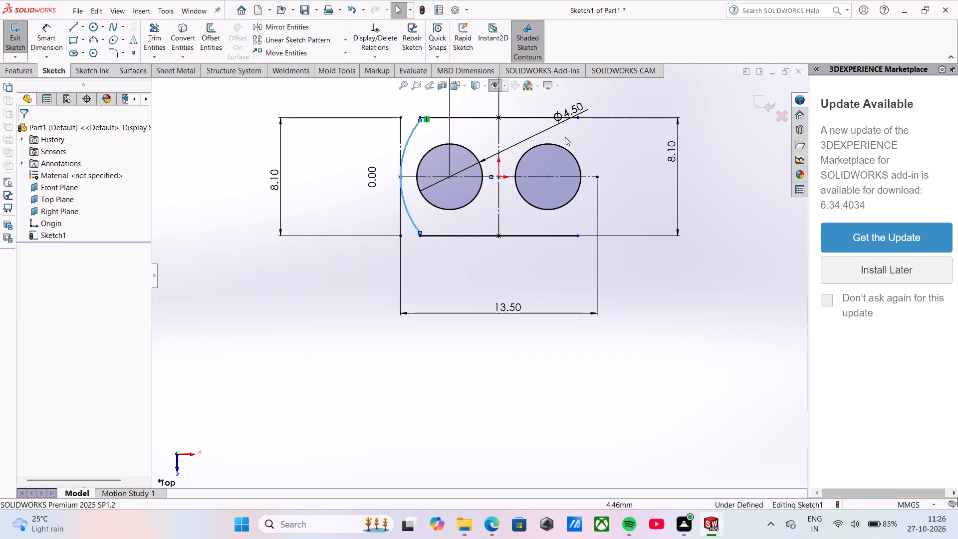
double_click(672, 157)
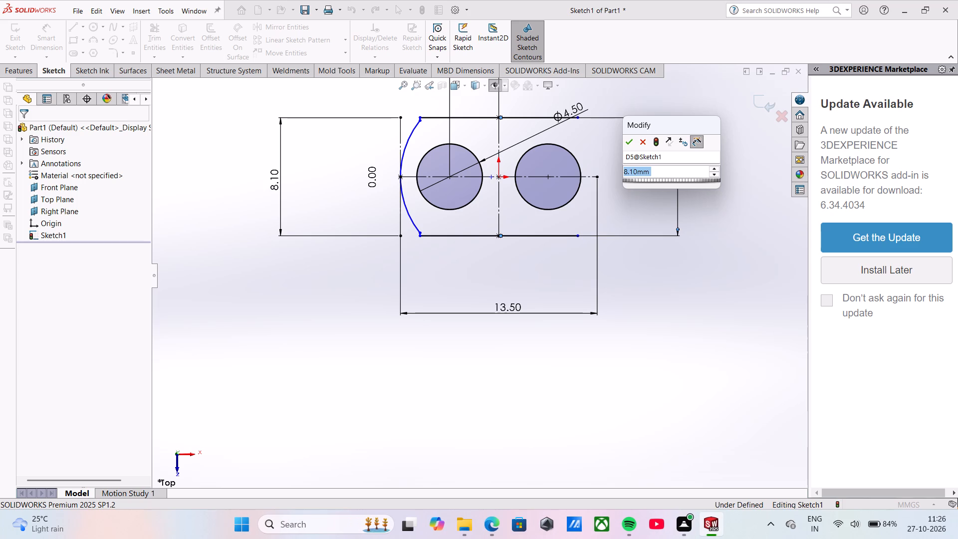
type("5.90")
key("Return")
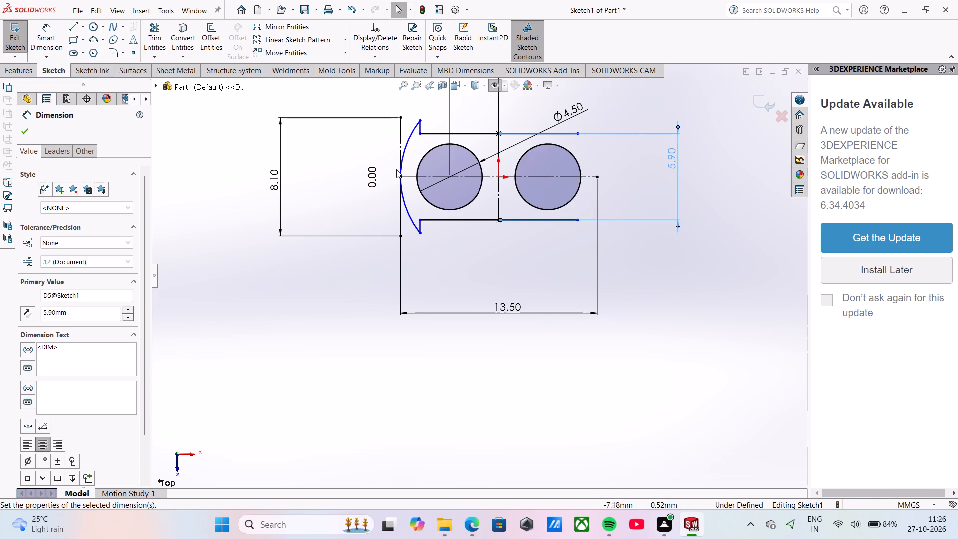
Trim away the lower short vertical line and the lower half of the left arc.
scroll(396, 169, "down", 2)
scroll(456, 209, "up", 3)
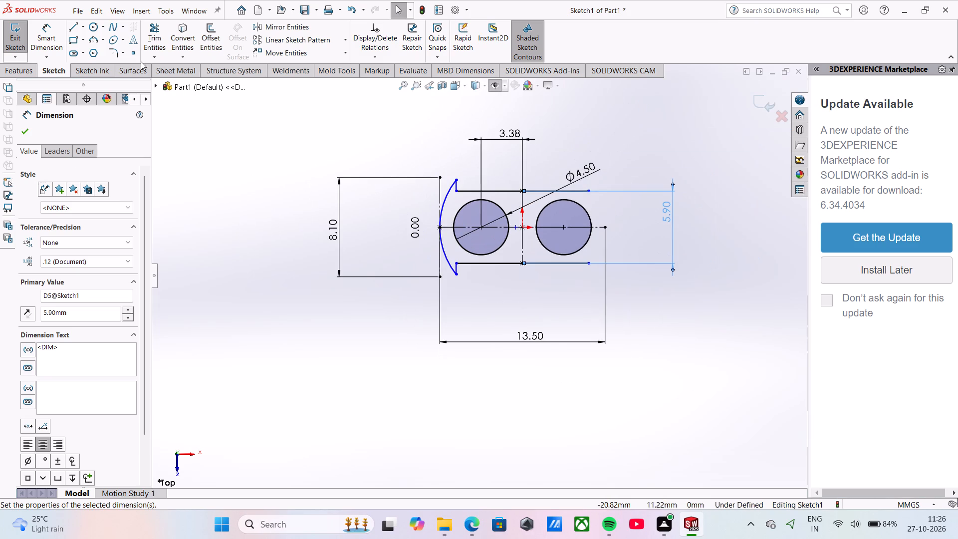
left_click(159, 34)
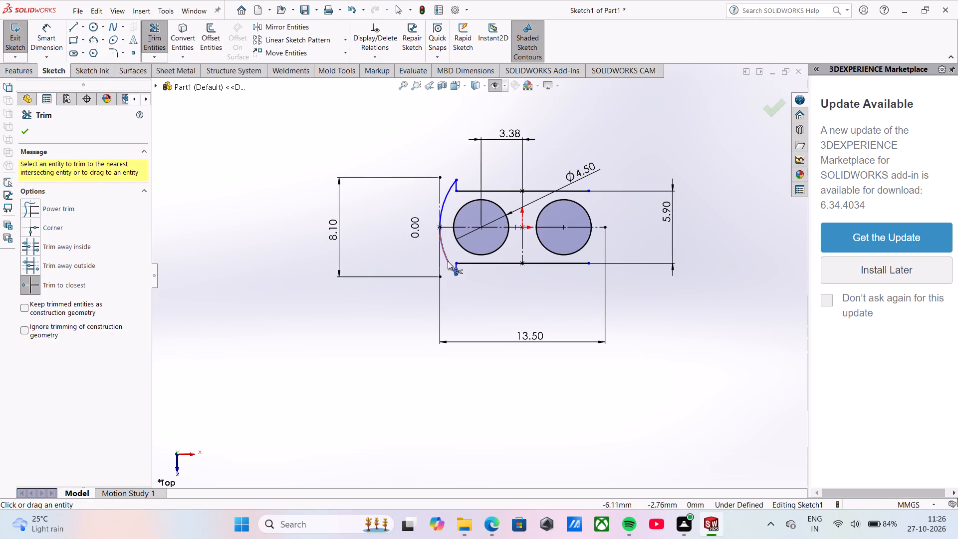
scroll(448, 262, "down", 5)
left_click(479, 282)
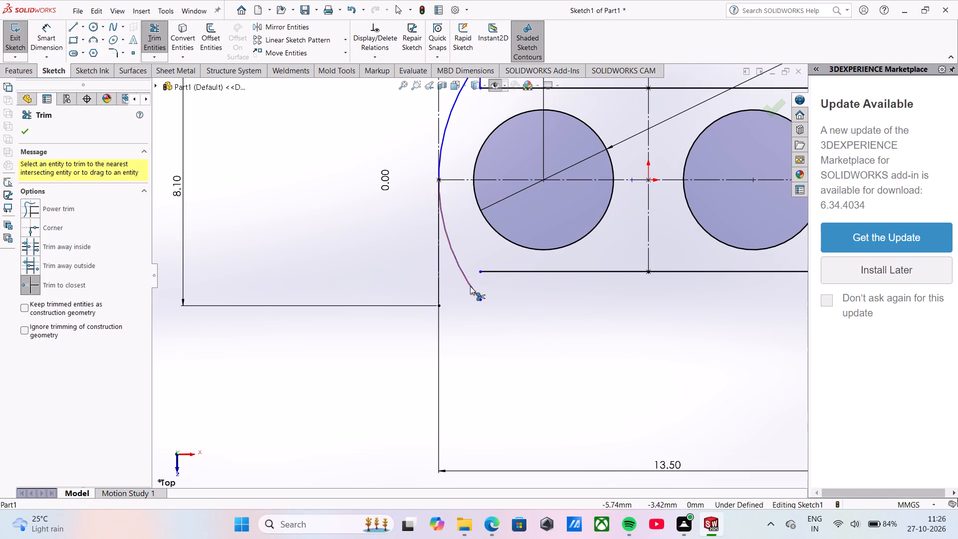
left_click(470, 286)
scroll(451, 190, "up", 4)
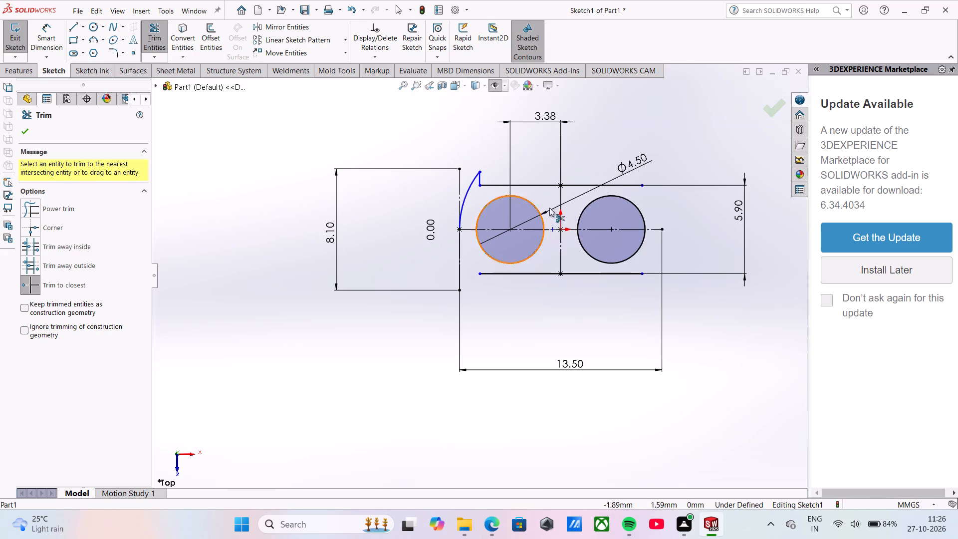
Undo the recent sketch edits back through the trims, line spacing change, left arc and both short vertical lines.
key("ctrl+z")
key("ctrl+z")
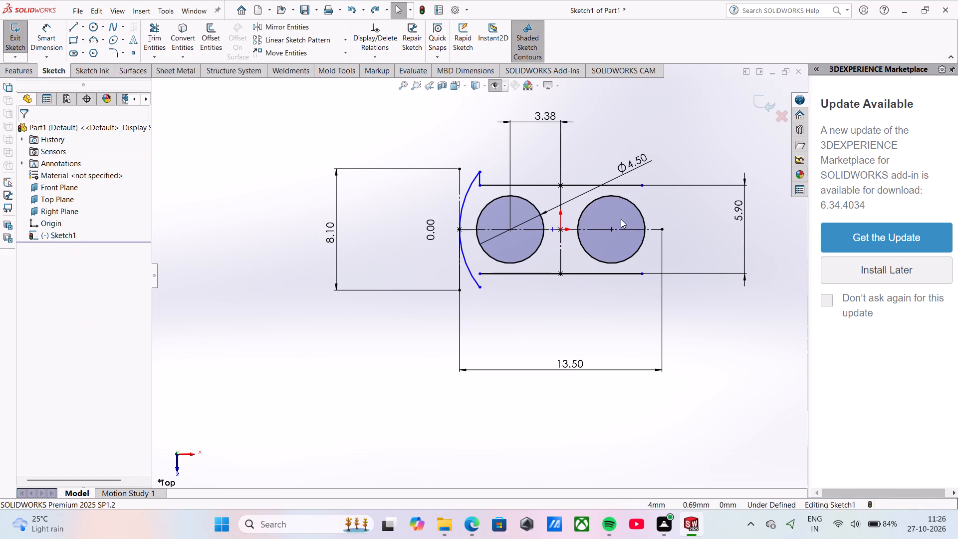
key("ctrl+z")
key("ctrl+z")
key("ctrl+z")
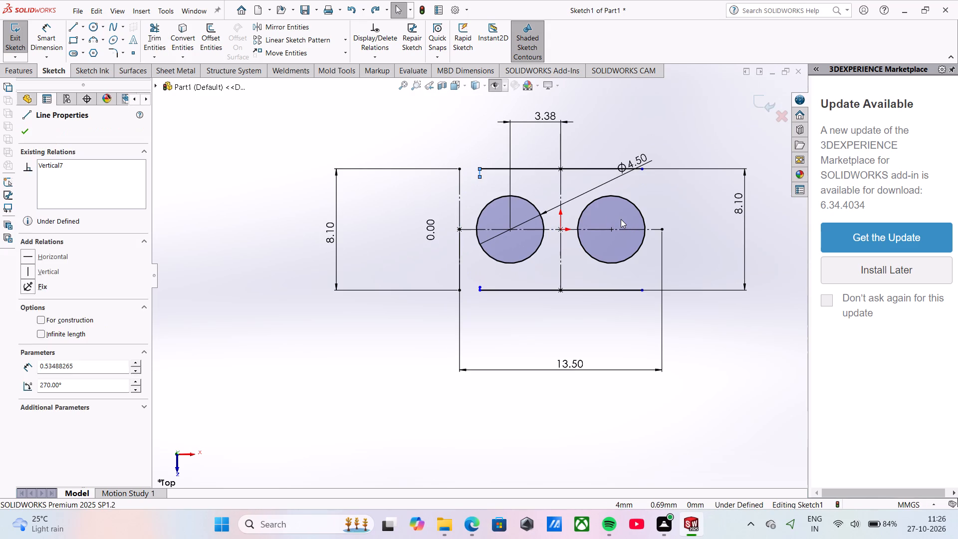
key("ctrl+z")
key("ctrl+z")
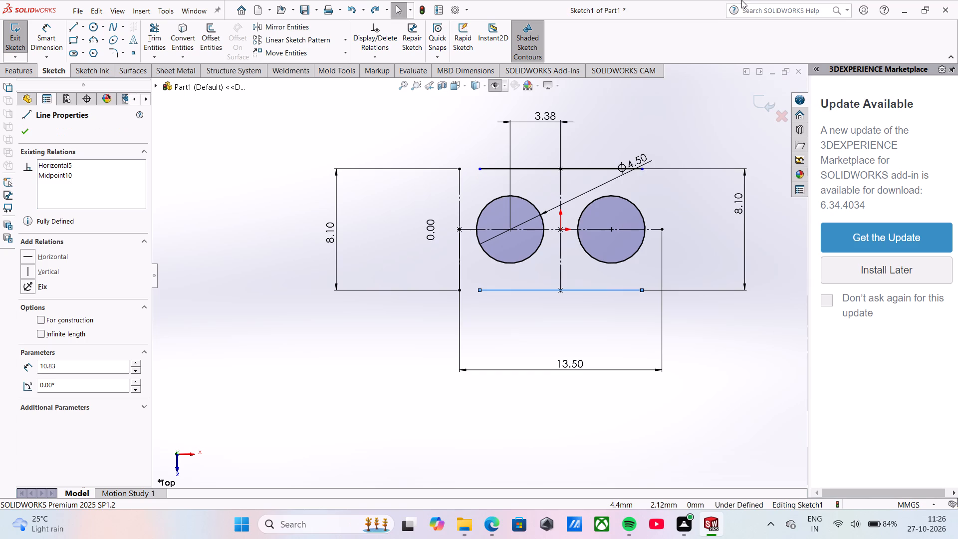
key("Escape")
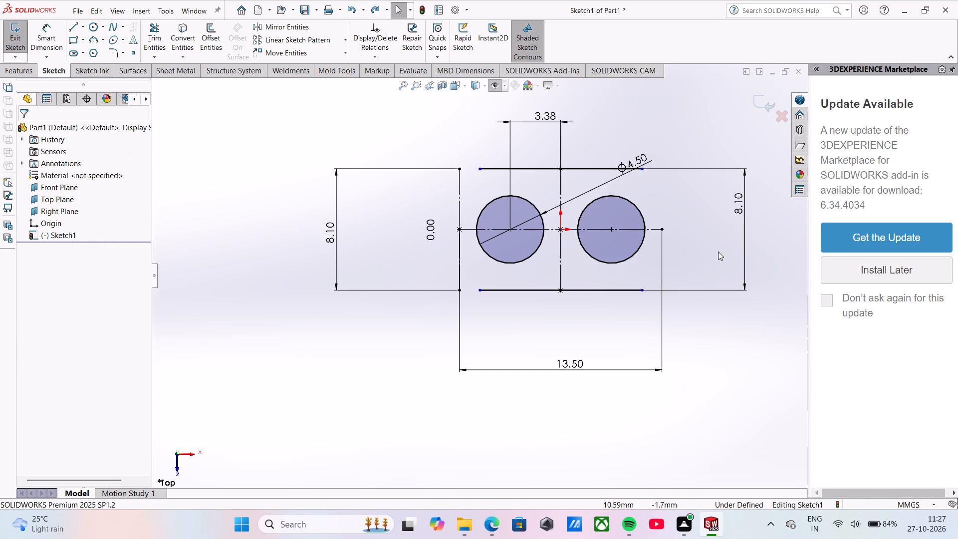
Delete the 0.00 dimension between the left circle's centre and the horizontal centreline's left endpoint.
scroll(708, 240, "down", 1)
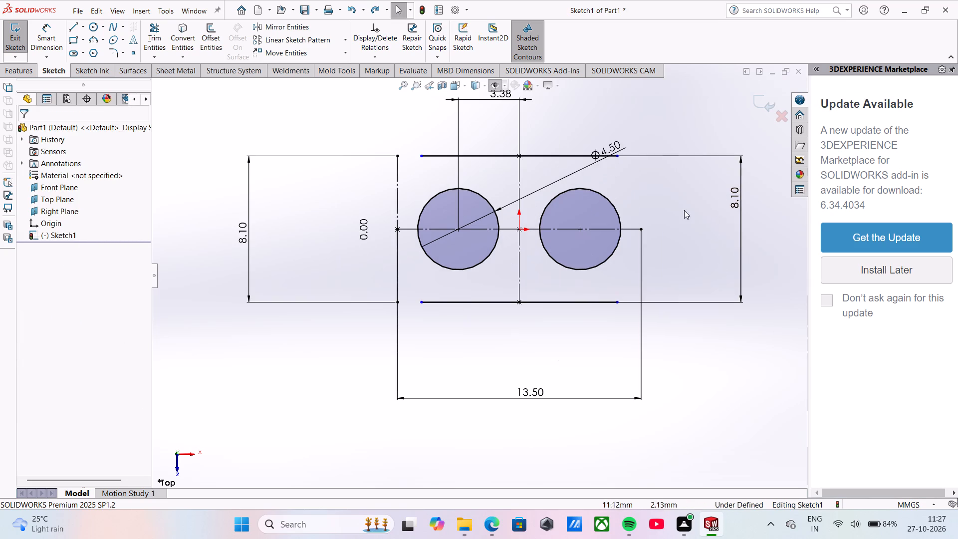
left_click(355, 233)
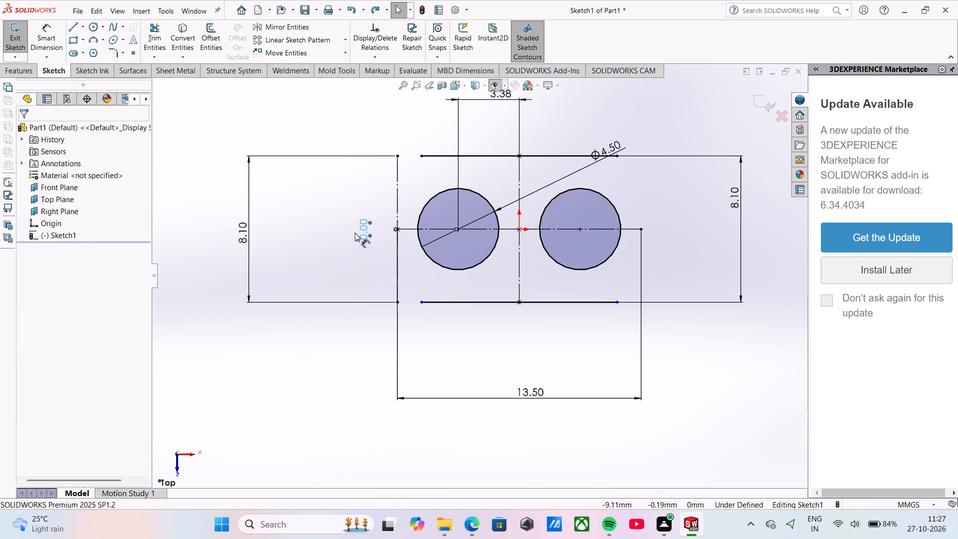
key("Delete")
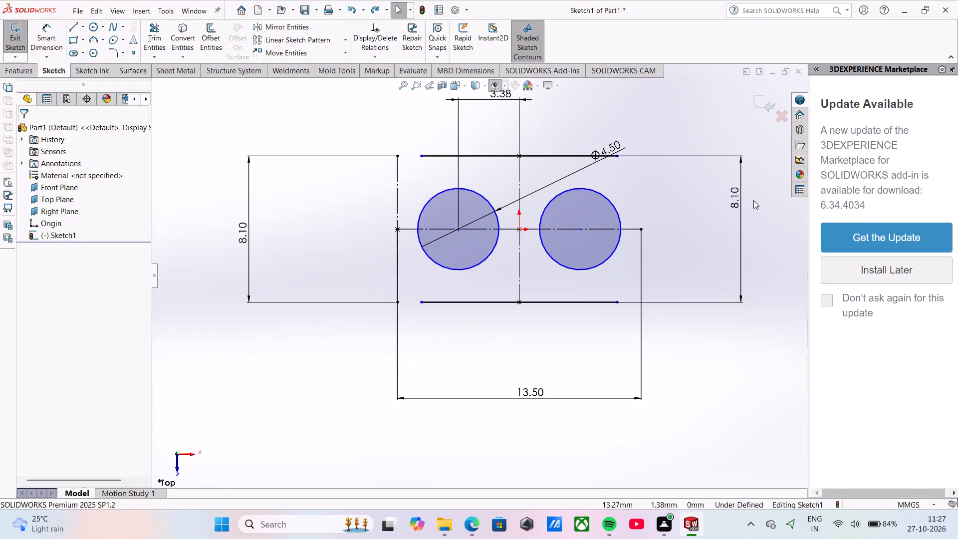
Reposition the dimension between the two 10.83 mm horizontal lines and set it to 5.90 mm.
left_click_drag(737, 205, 737, 235)
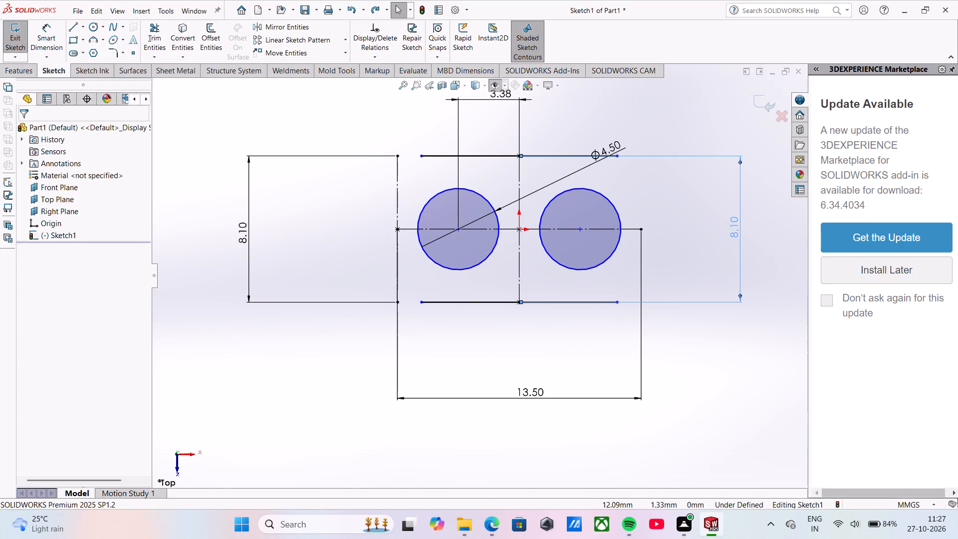
left_click(738, 231)
double_click(738, 231)
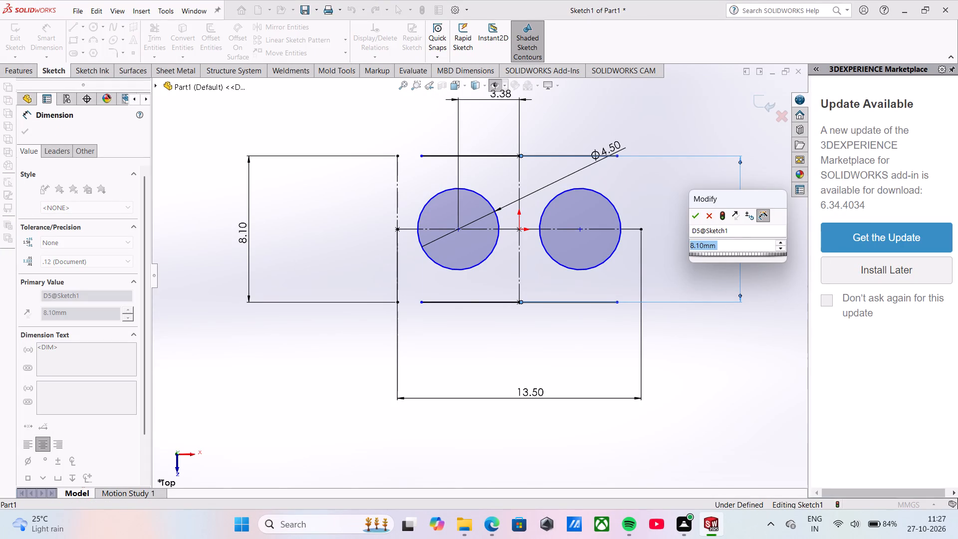
type("5.90")
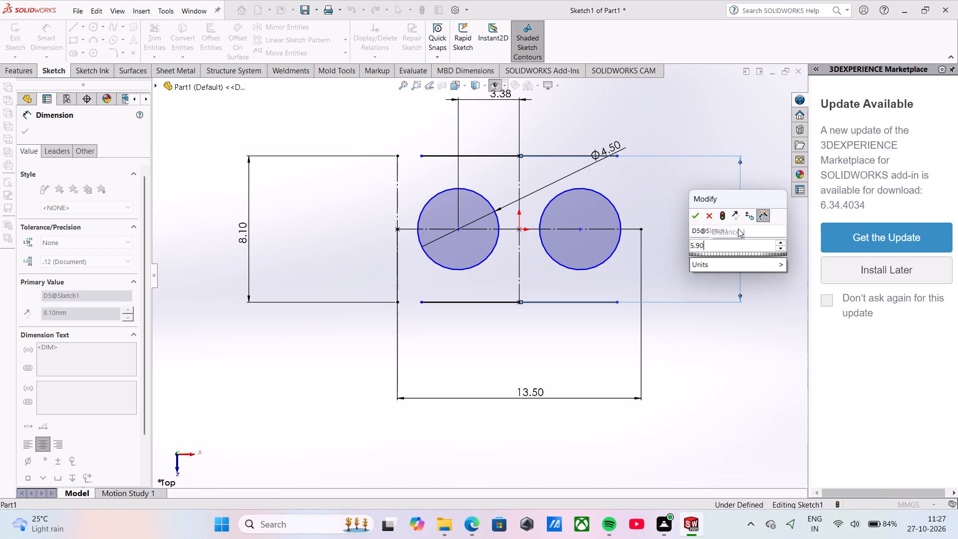
key("Return")
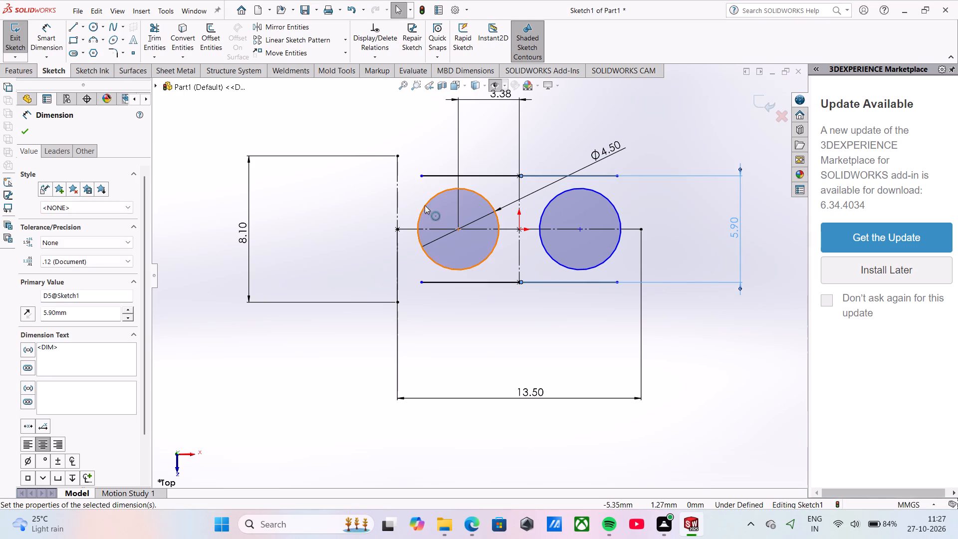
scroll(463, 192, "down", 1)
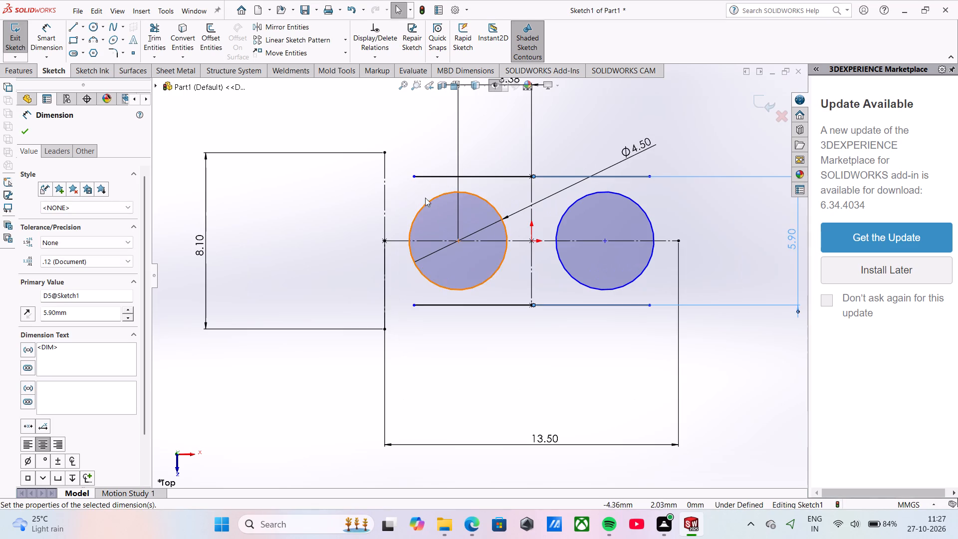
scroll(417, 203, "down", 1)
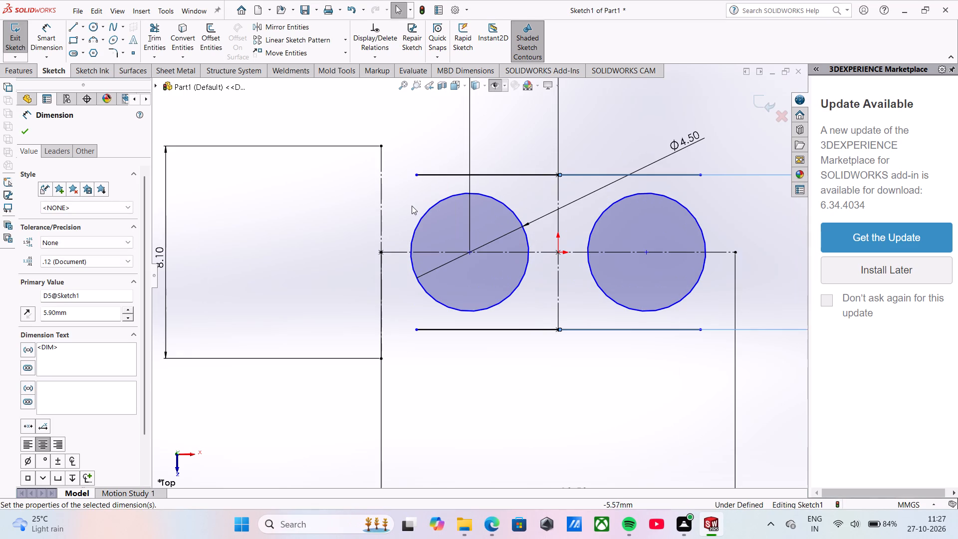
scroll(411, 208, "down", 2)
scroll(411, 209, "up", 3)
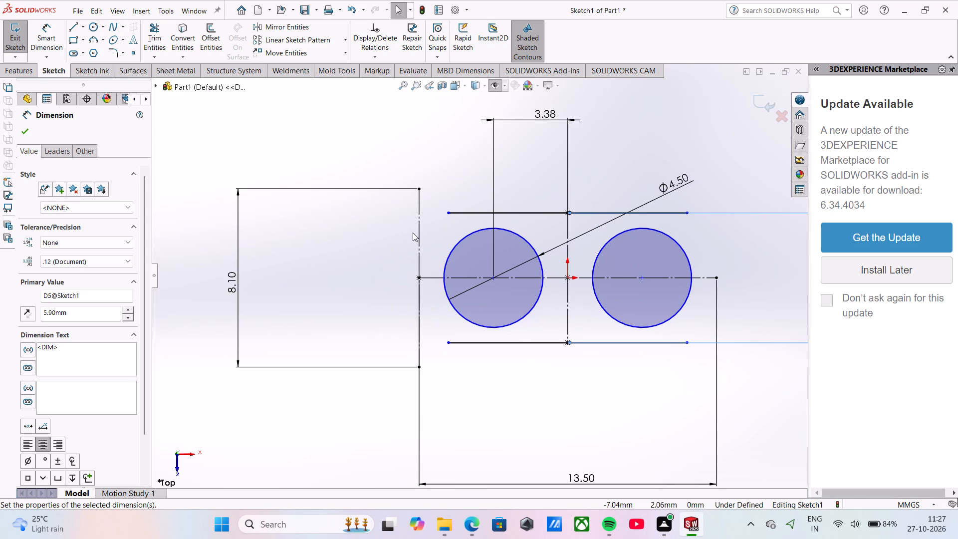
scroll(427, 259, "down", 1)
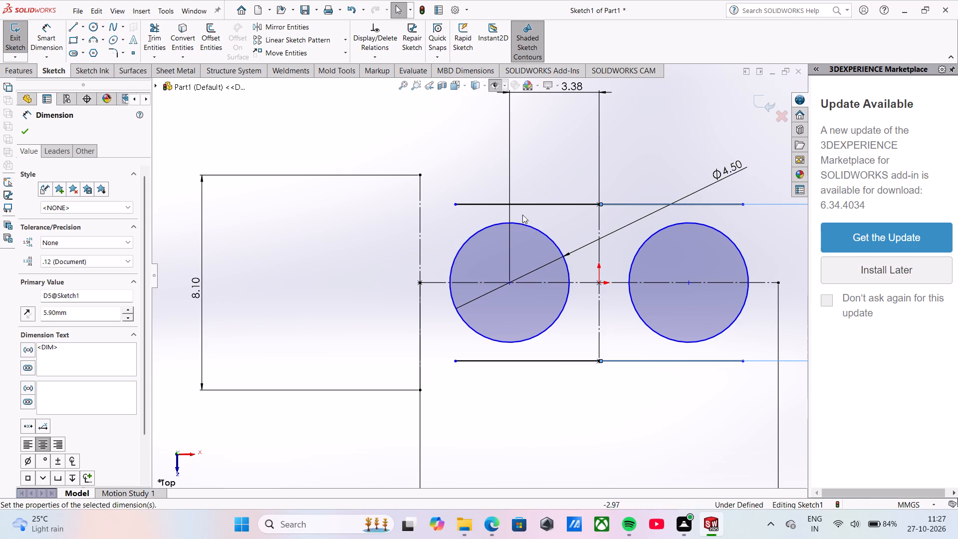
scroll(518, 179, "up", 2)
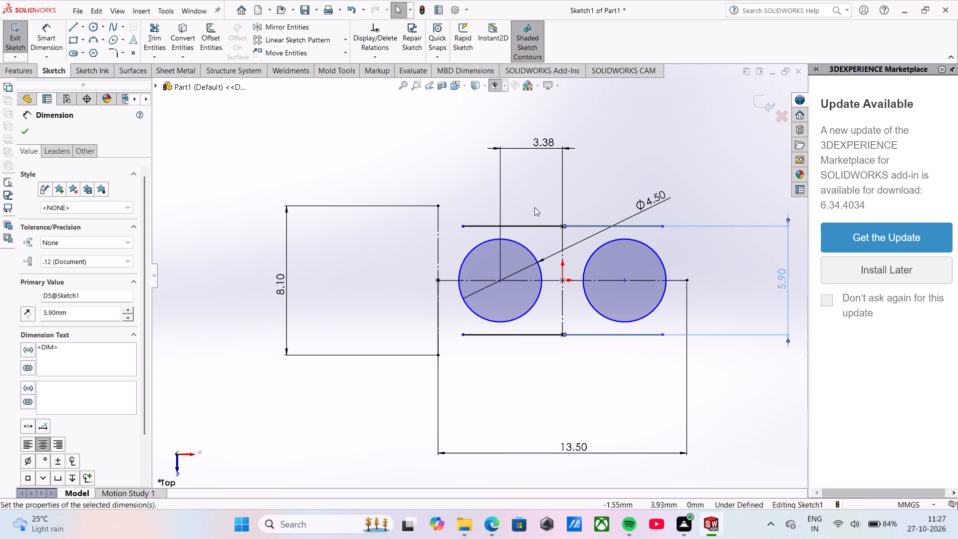
Sketch a short vertical line down from the upper horizontal line's left endpoint and set its length to 0.20 mm.
left_click(72, 36)
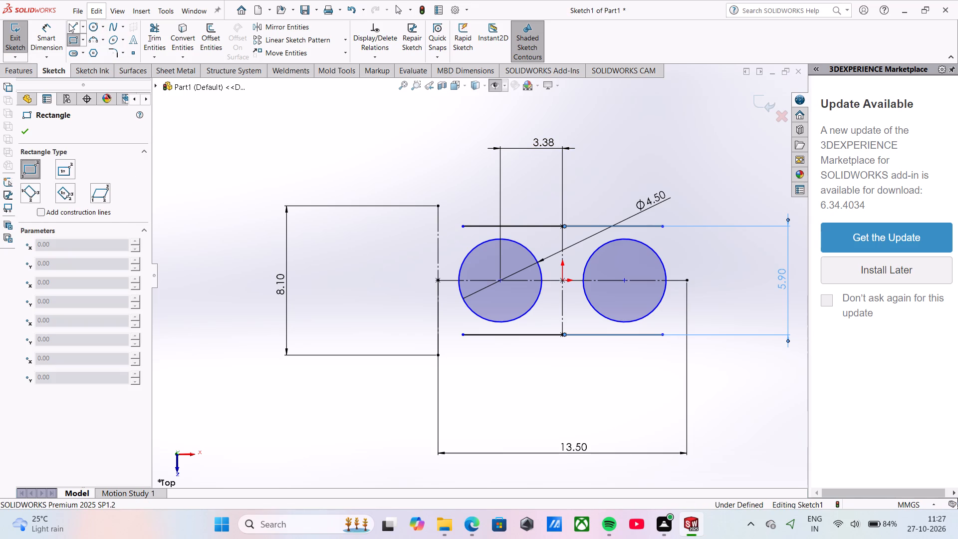
left_click(69, 23)
scroll(450, 242, "down", 12)
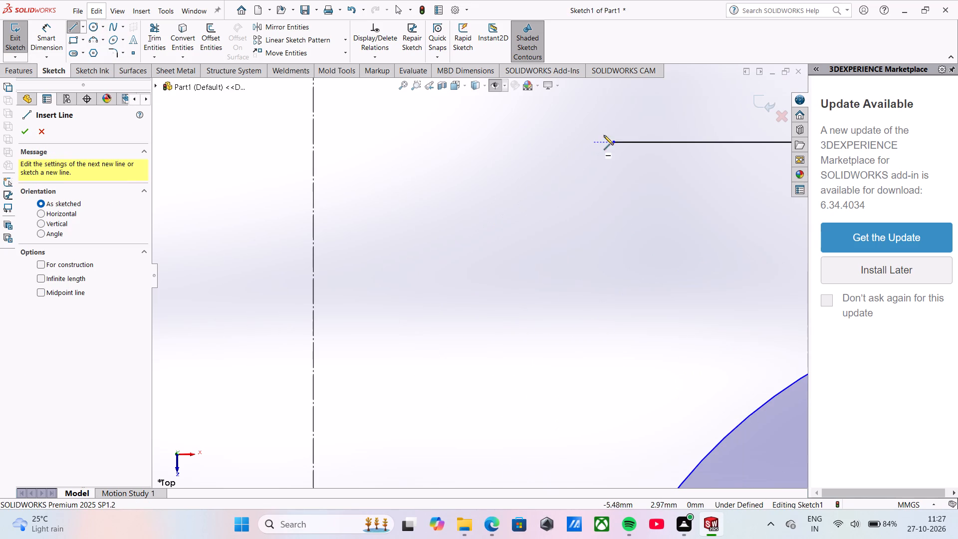
left_click(615, 142)
left_click(615, 162)
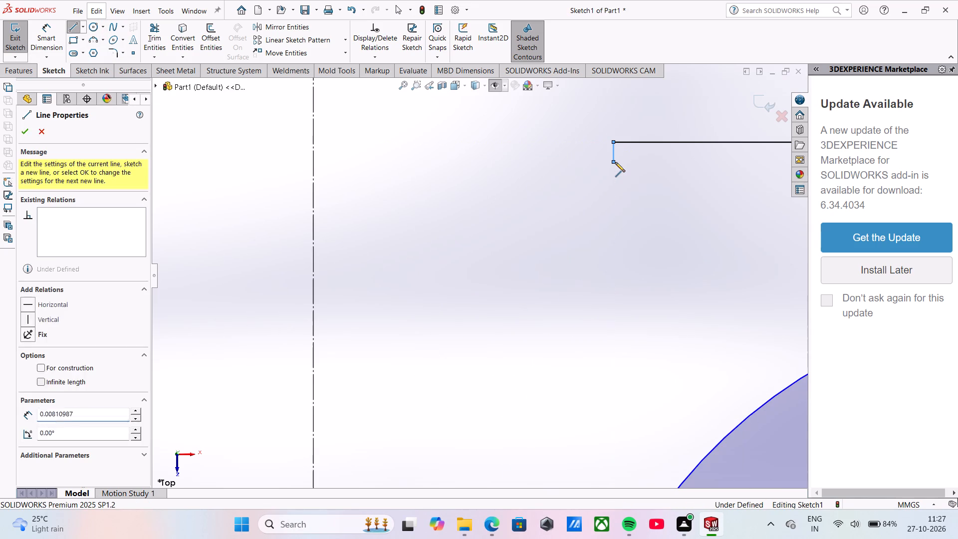
key("Escape")
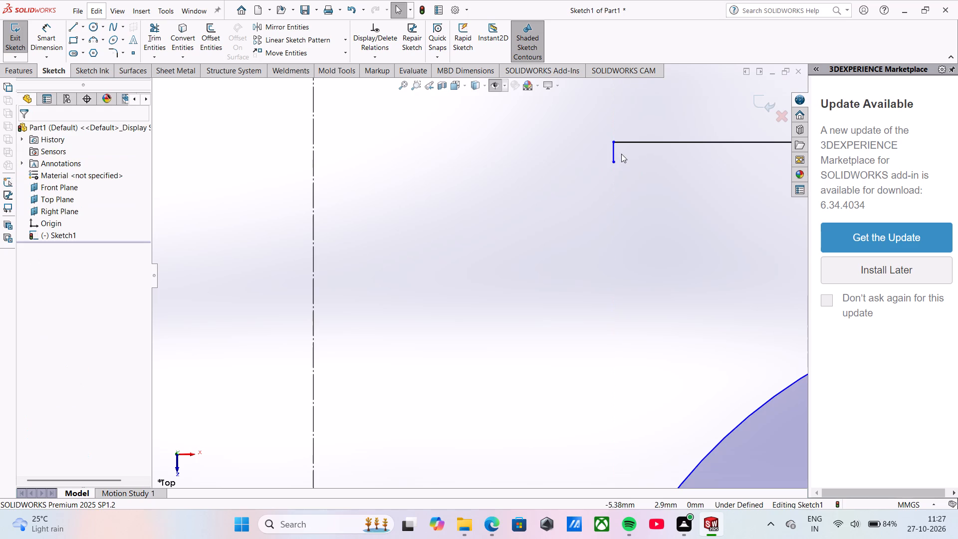
left_click(612, 150)
type("0.20")
key("Return")
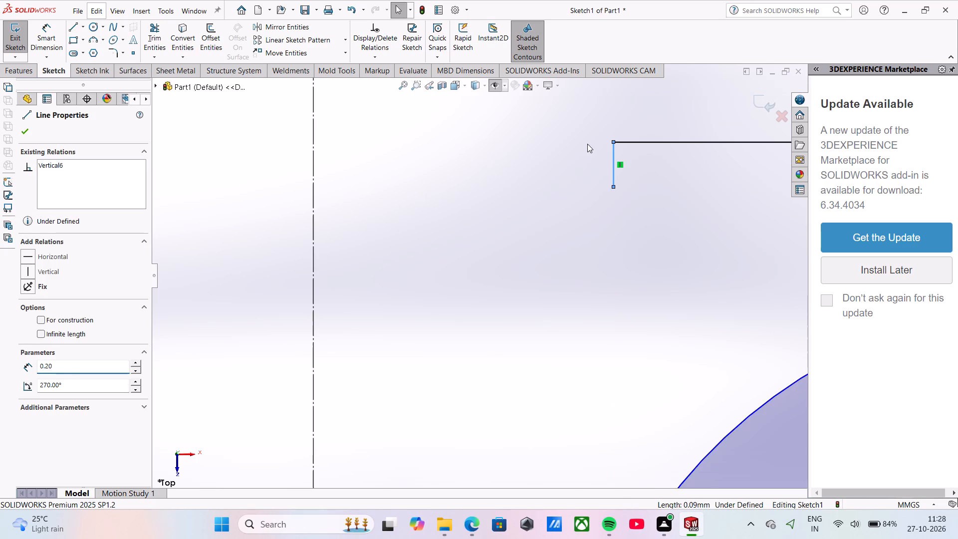
scroll(630, 162, "up", 5)
left_click(596, 216)
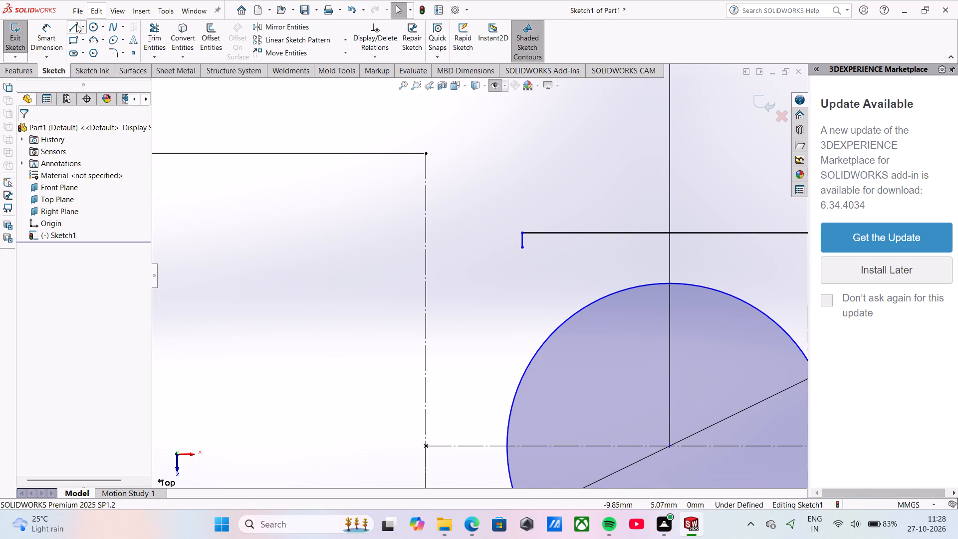
Sketch a short vertical line up from the lower horizontal line's left endpoint and set its length to 0.20 mm.
left_click(73, 25)
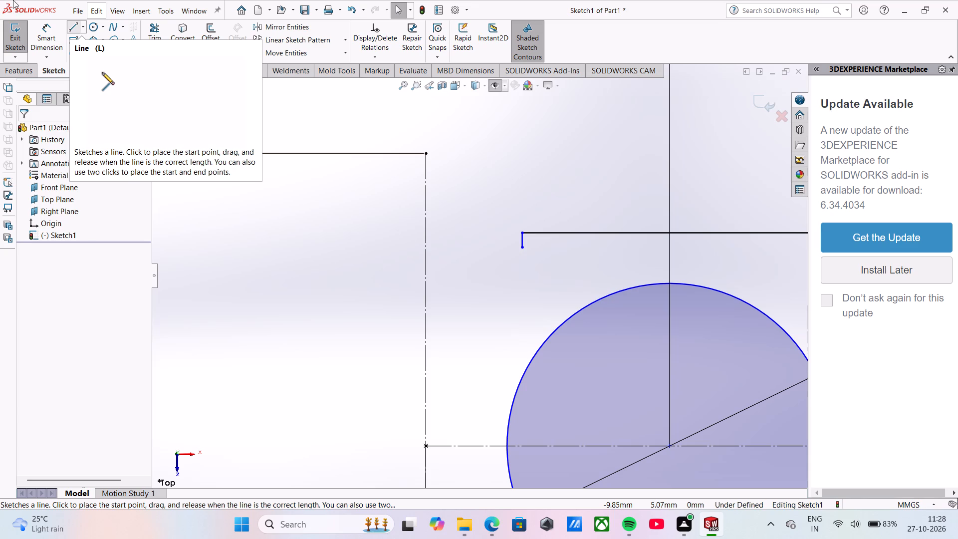
scroll(537, 328, "down", 2)
scroll(537, 328, "up", 5)
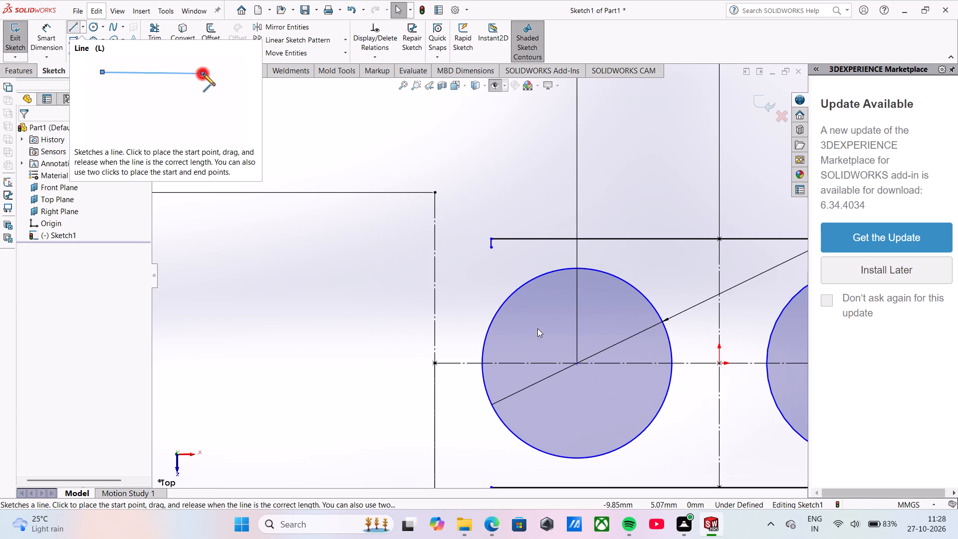
scroll(396, 340, "up", 4)
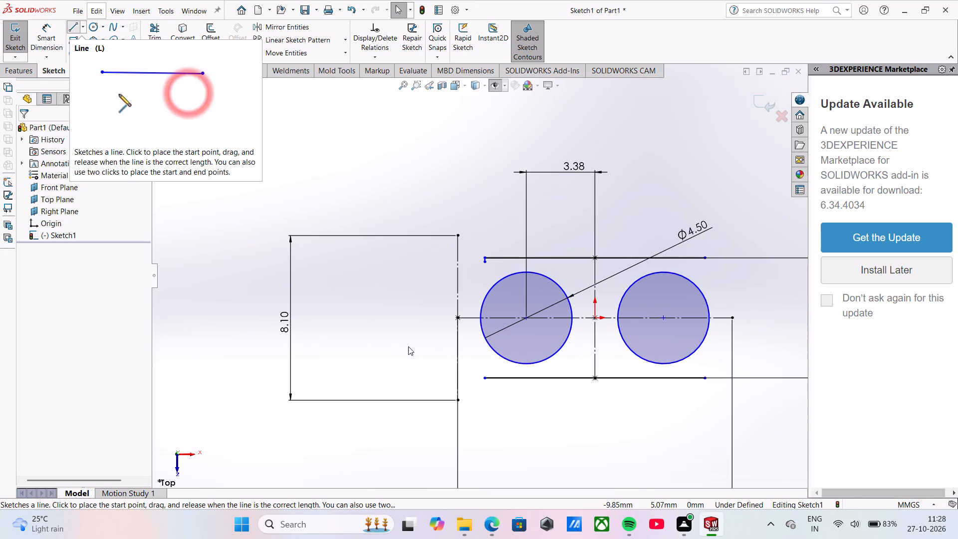
left_click(491, 403)
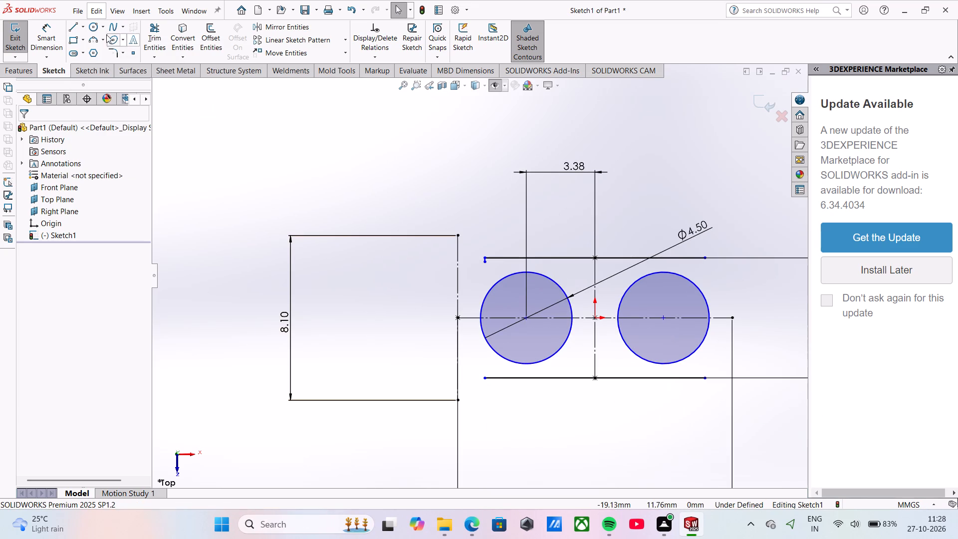
left_click(68, 29)
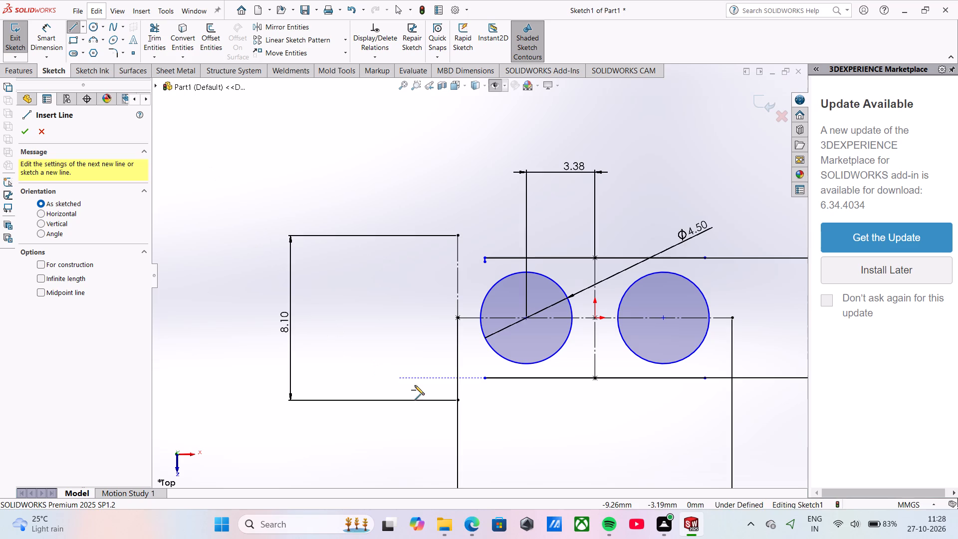
left_click(486, 379)
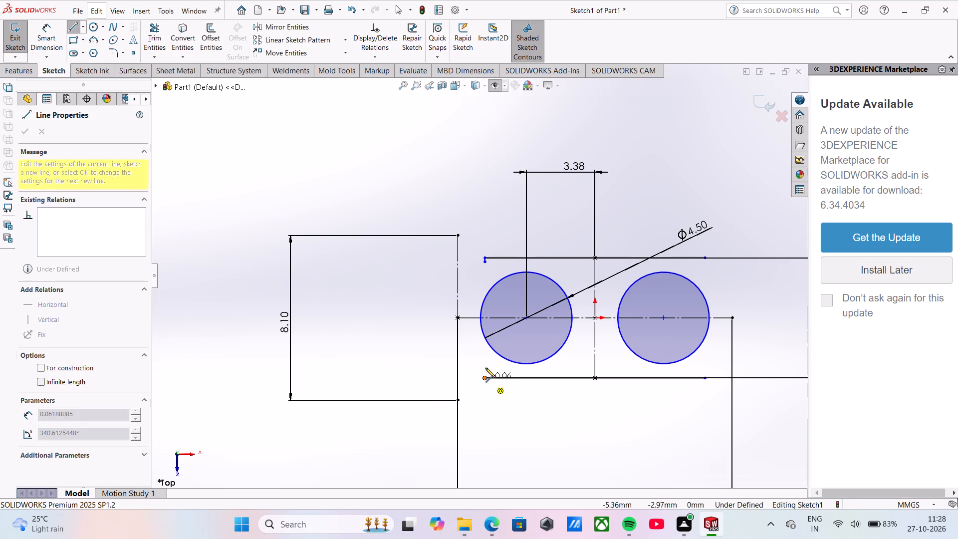
left_click(484, 367)
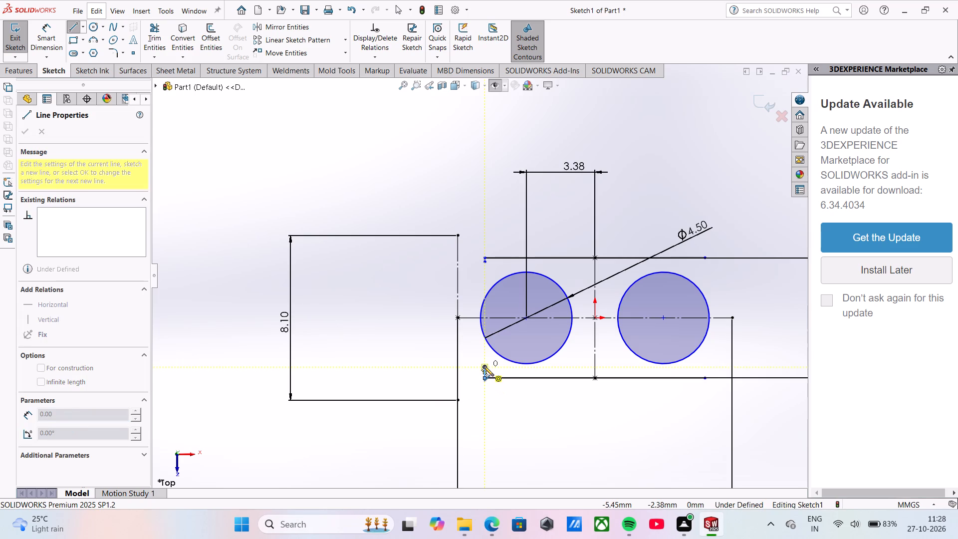
key("Escape")
scroll(501, 407, "down", 3)
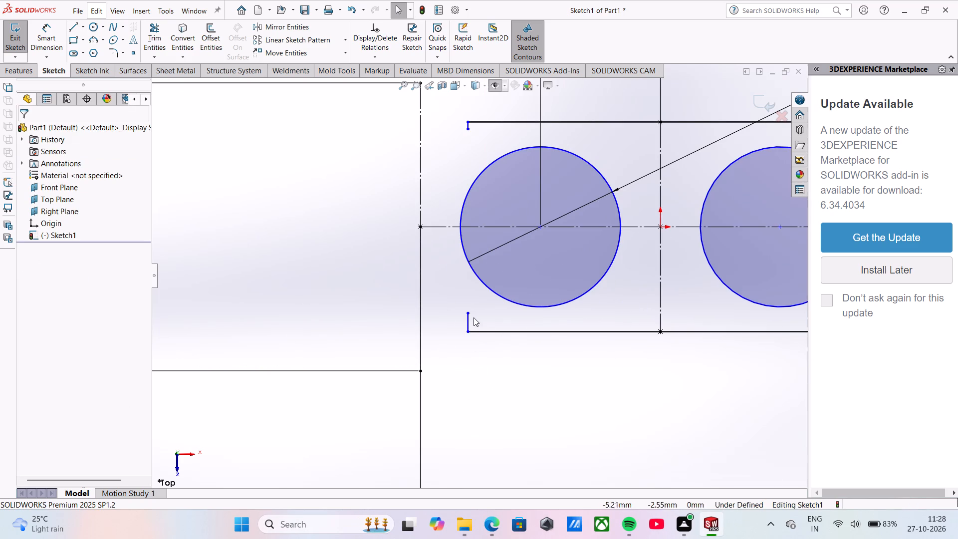
left_click(465, 320)
type("0.20")
key("Return")
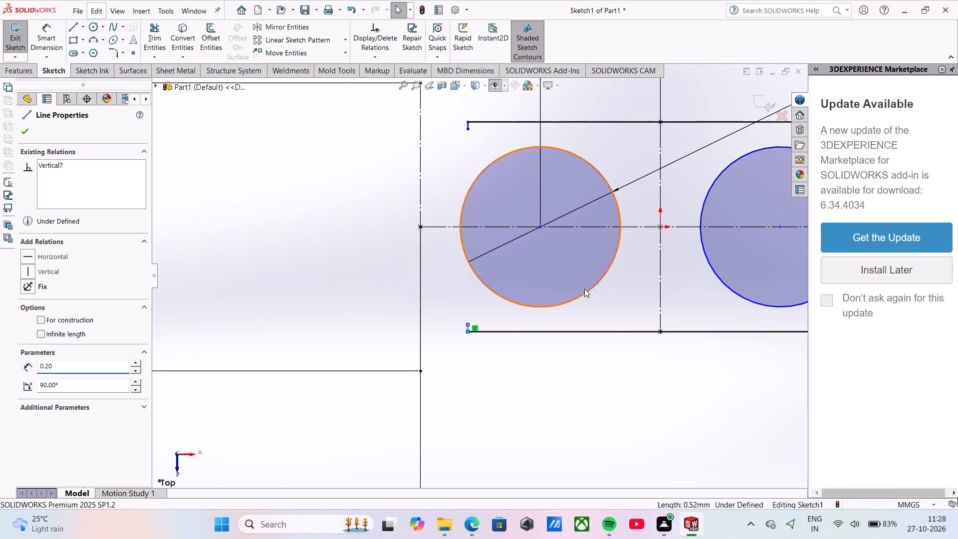
scroll(584, 292, "down", 2)
scroll(578, 301, "up", 3)
left_click(517, 375)
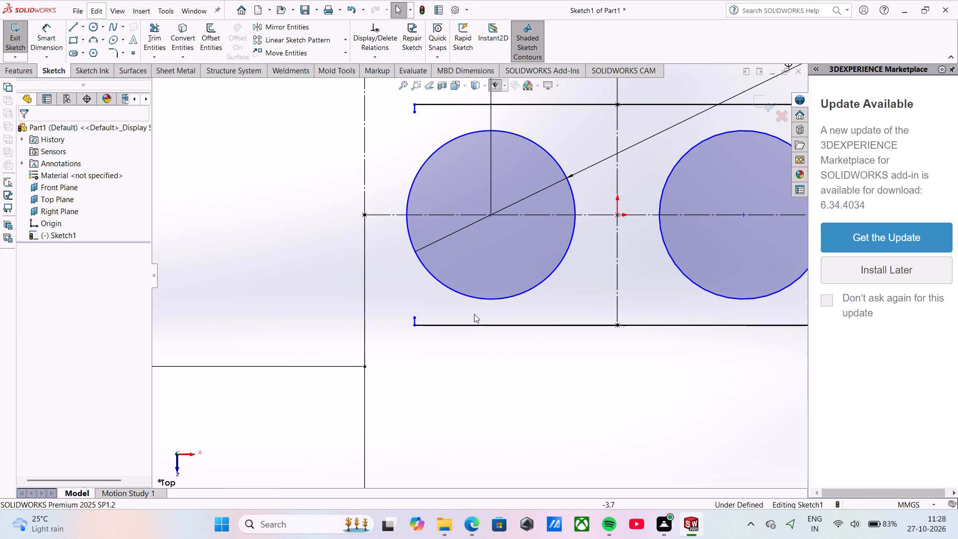
Draw a 3-point arc of about 3.5 mm radius joining the two short left lines' free ends through the horizontal centreline's left endpoint.
left_click(104, 41)
left_click(115, 79)
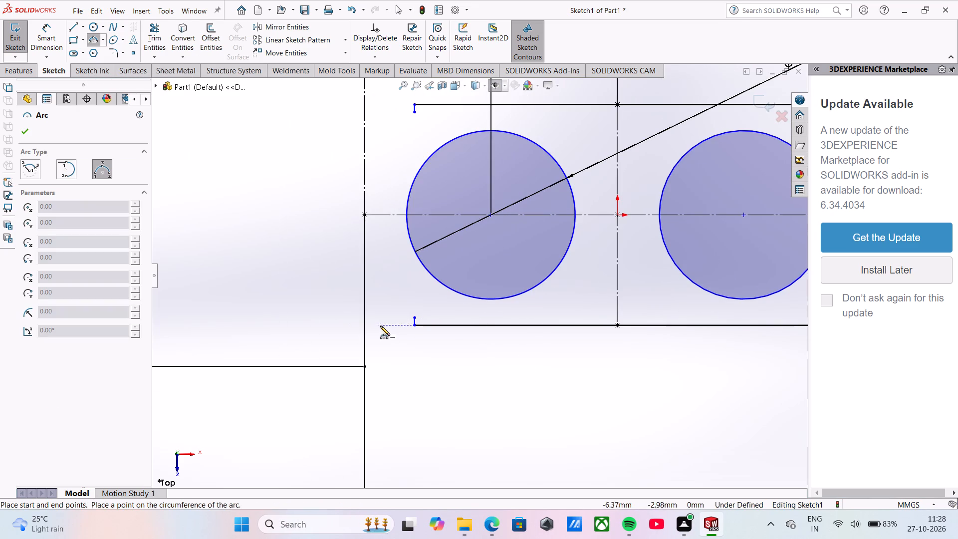
left_click(413, 318)
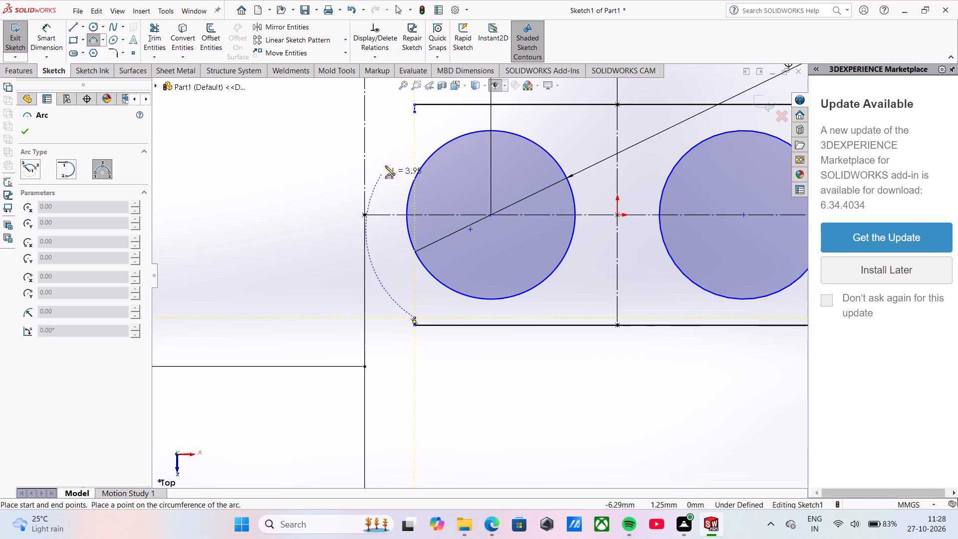
left_click(412, 113)
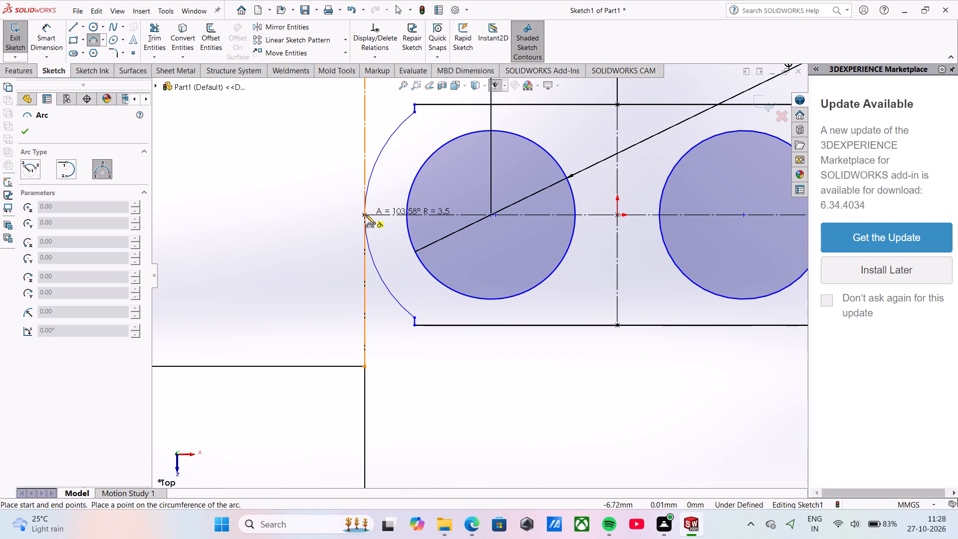
left_click(366, 215)
scroll(396, 248, "down", 4)
scroll(435, 342, "up", 2)
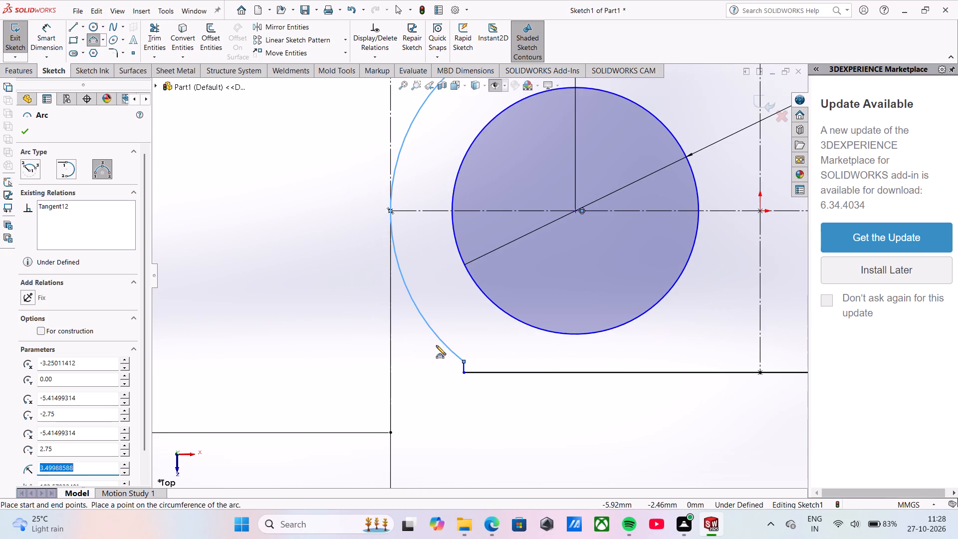
key("Escape")
scroll(436, 351, "up", 6)
scroll(497, 220, "down", 1)
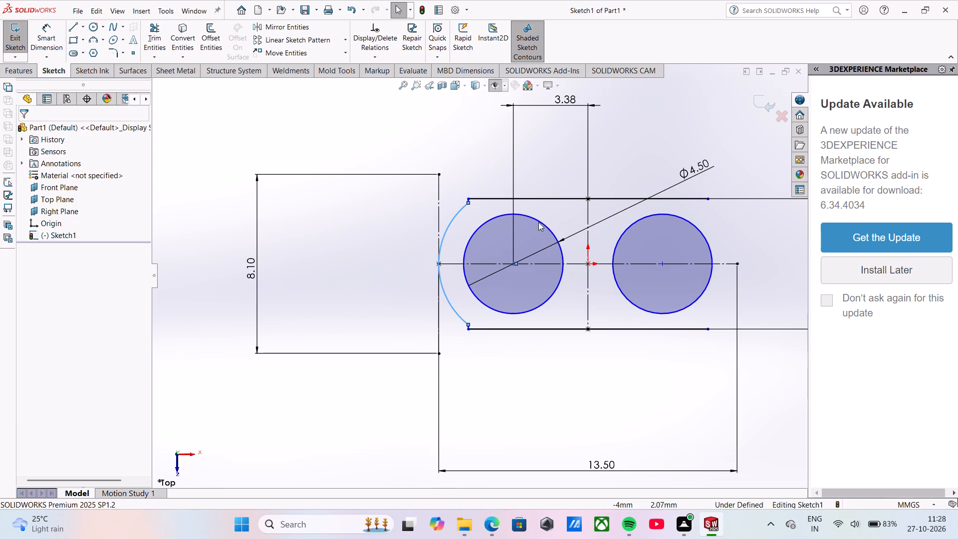
left_click(640, 403)
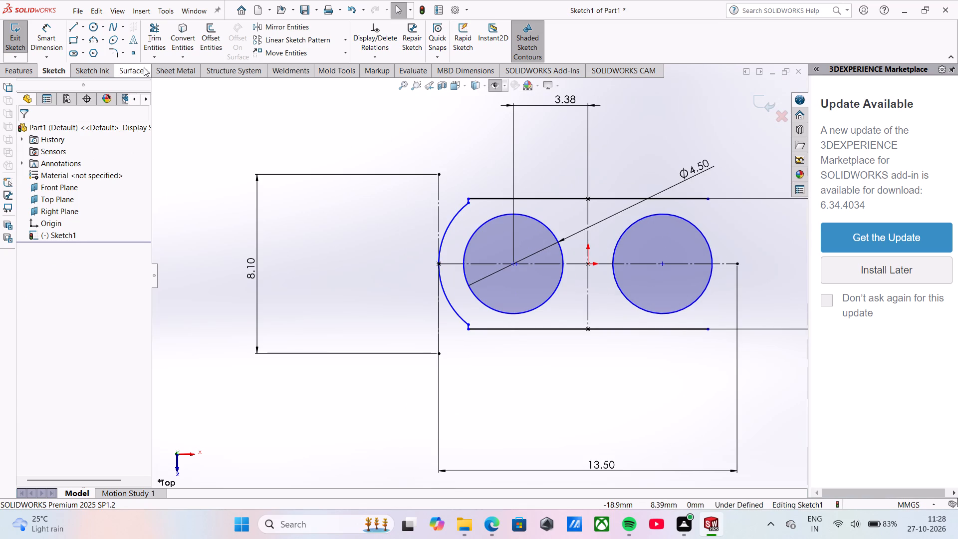
Sketch a short vertical line down from the upper horizontal line's right endpoint, ending level with the short upper-left line.
left_click(72, 25)
scroll(644, 199, "down", 4)
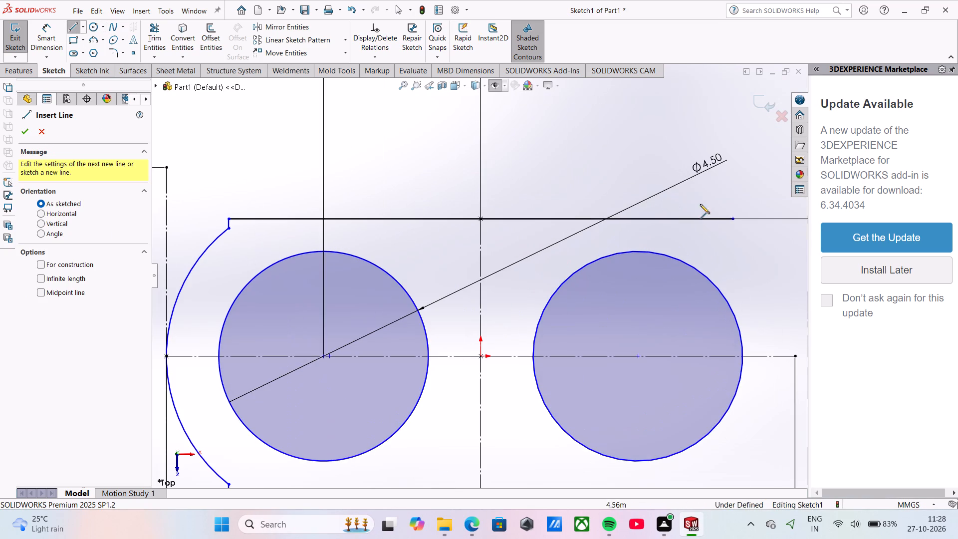
left_click(731, 218)
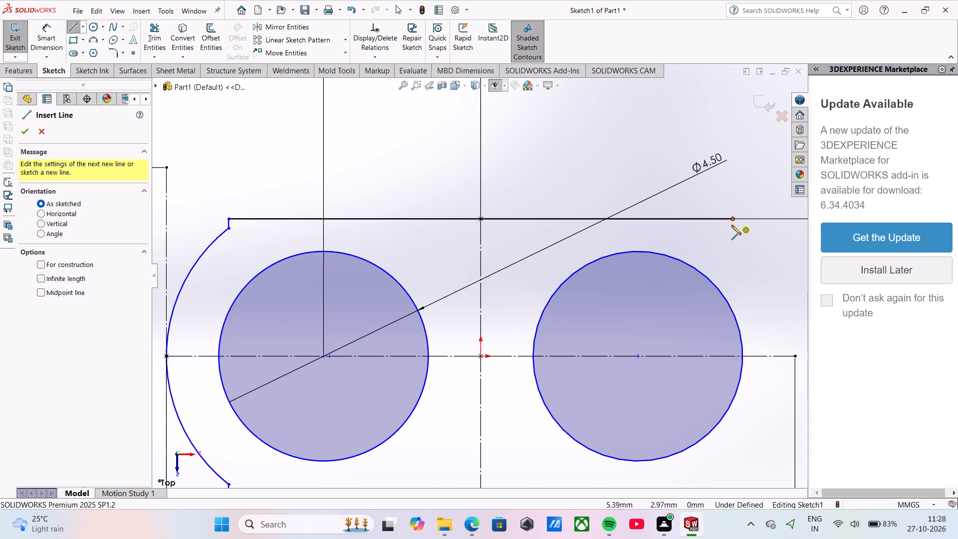
left_click(731, 230)
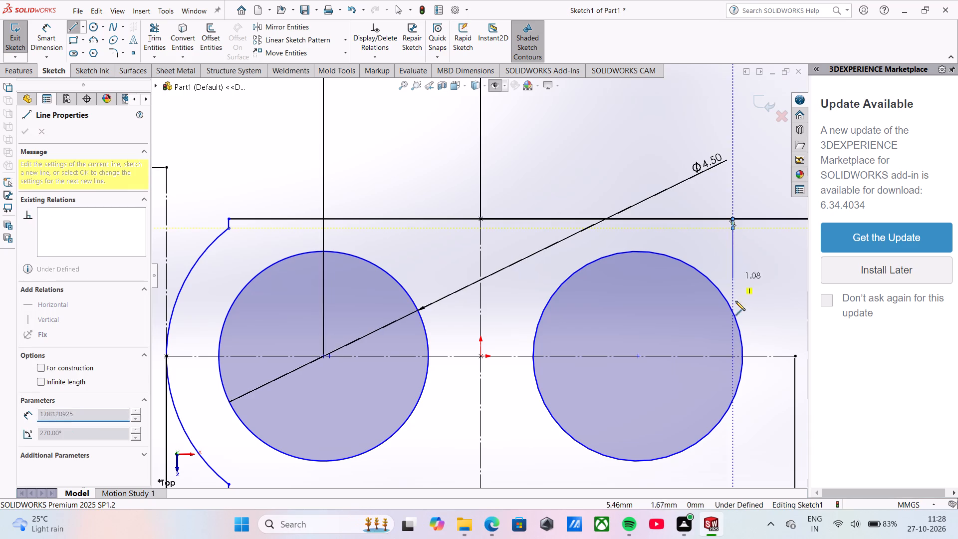
scroll(737, 379, "up", 3)
key("Escape")
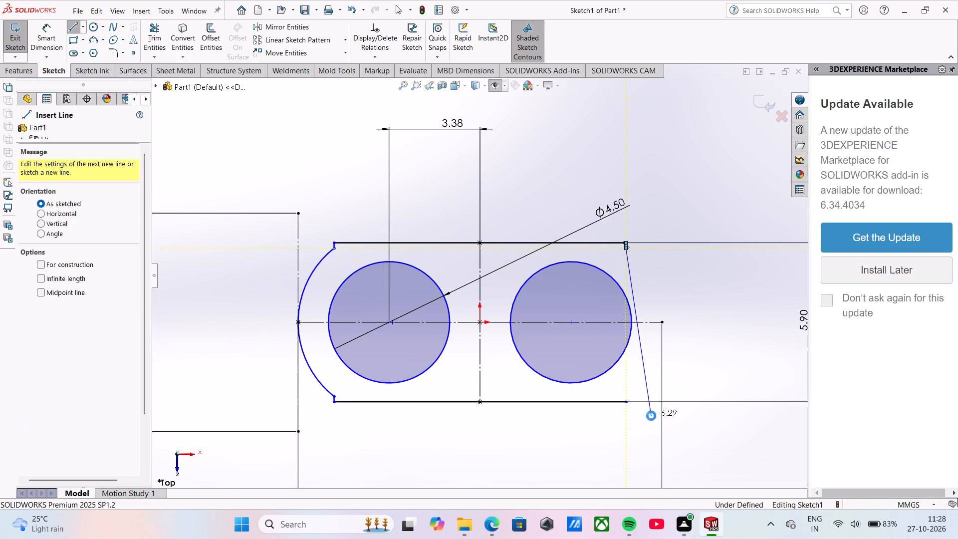
Sketch a vertical line about 0.20 mm long up from the lower horizontal line's right endpoint.
left_click(71, 27)
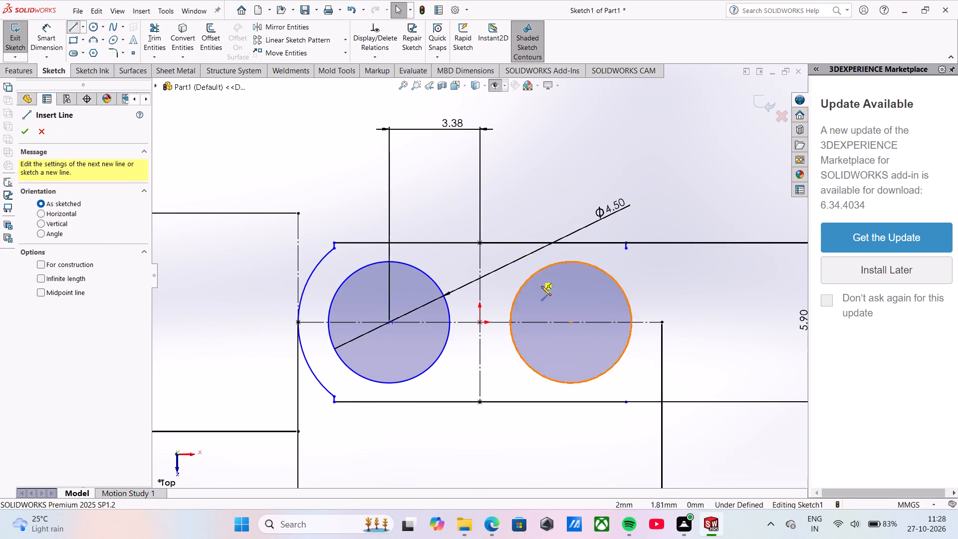
left_click(628, 405)
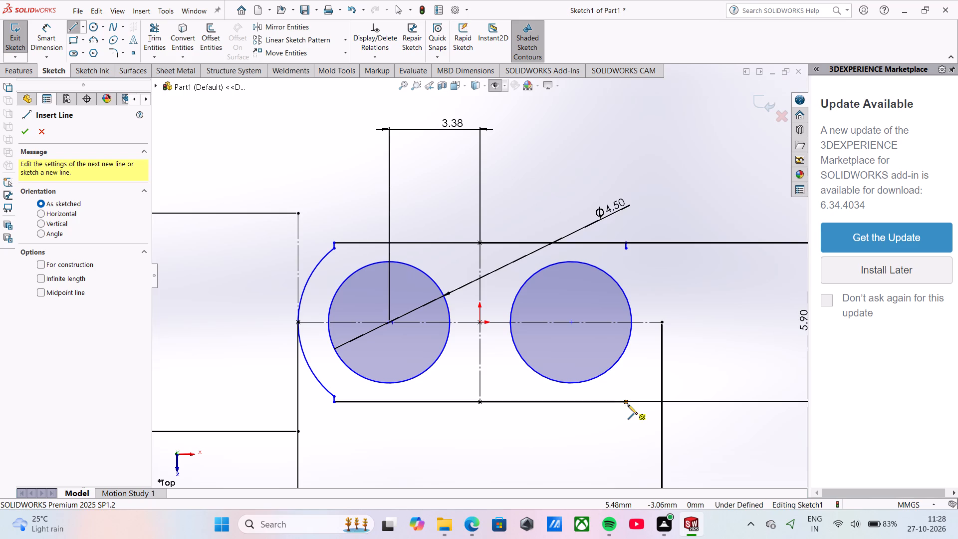
left_click(626, 395)
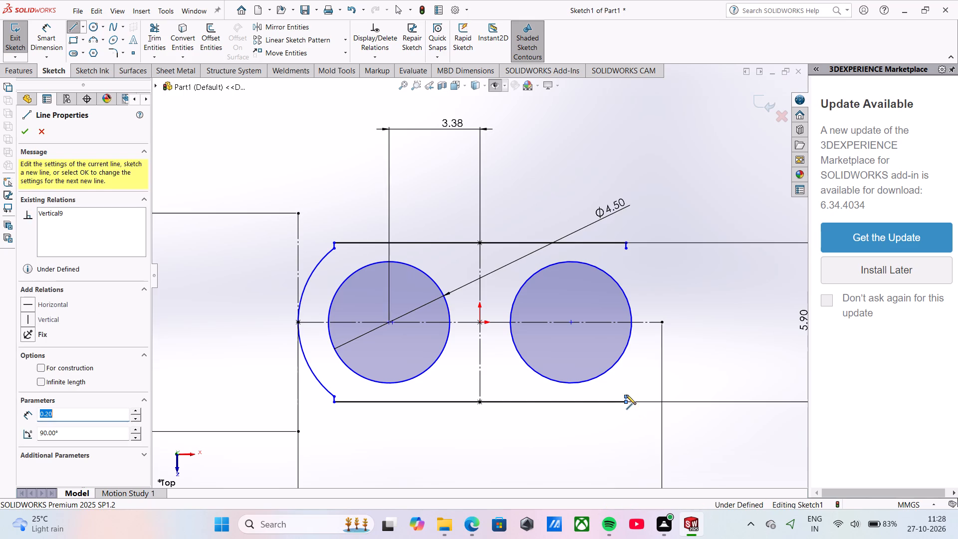
key("Escape")
scroll(626, 333, "up", 2)
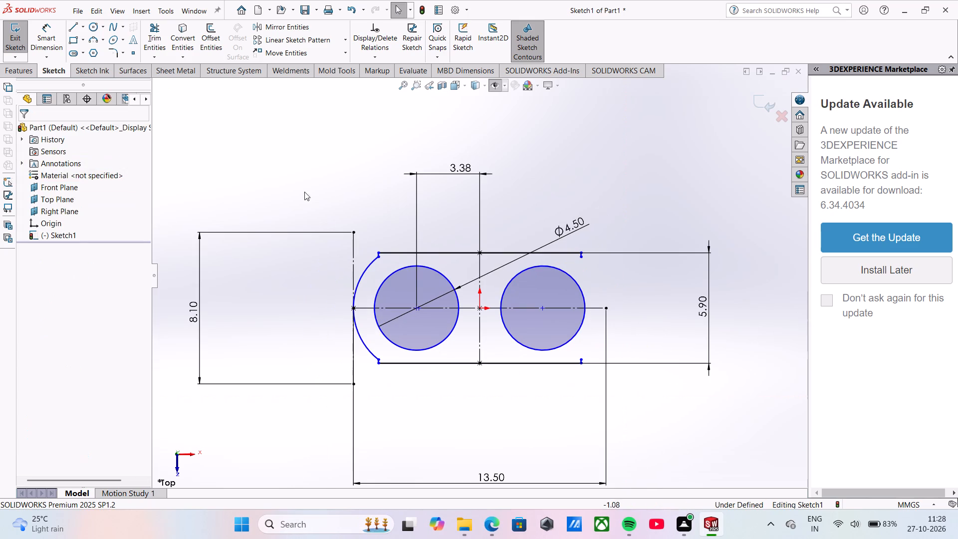
Draw a 3-point arc of about 3.5 mm radius joining the two short right lines' free ends through the horizontal centreline's right endpoint.
left_click(100, 38)
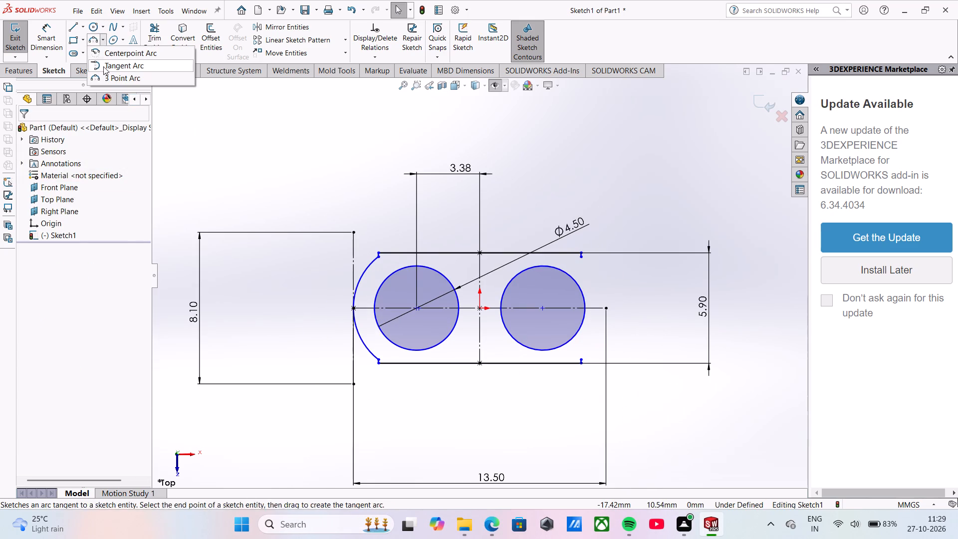
left_click(104, 76)
scroll(561, 361, "down", 5)
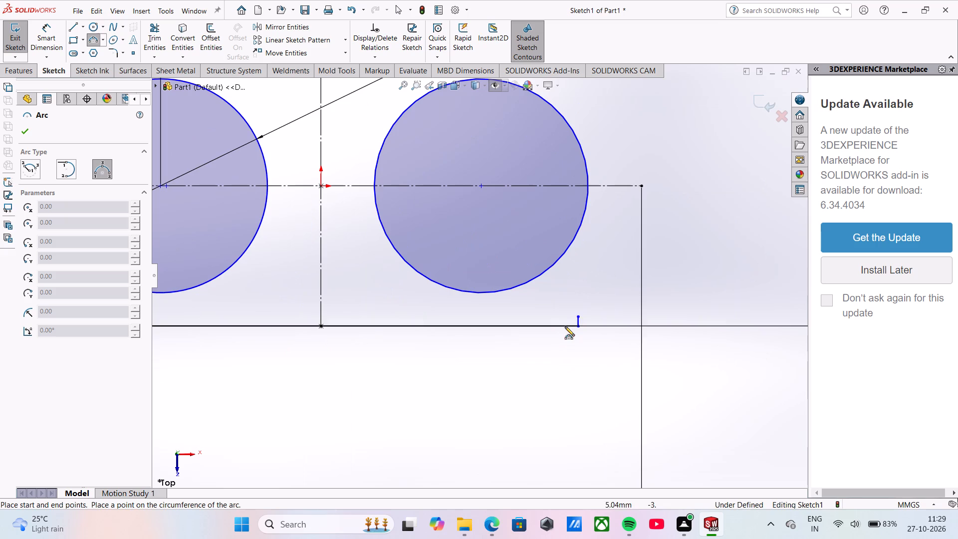
left_click(580, 316)
scroll(626, 278, "up", 2)
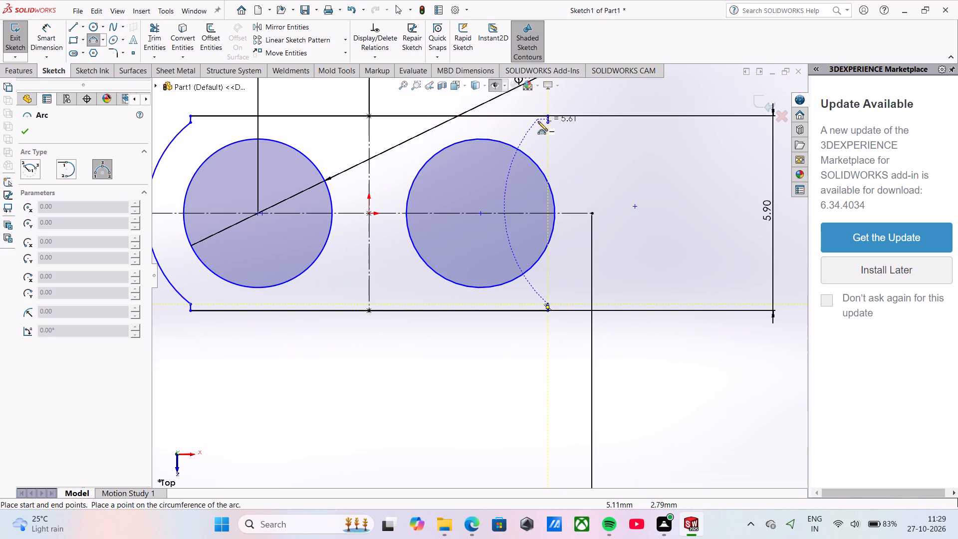
left_click(546, 122)
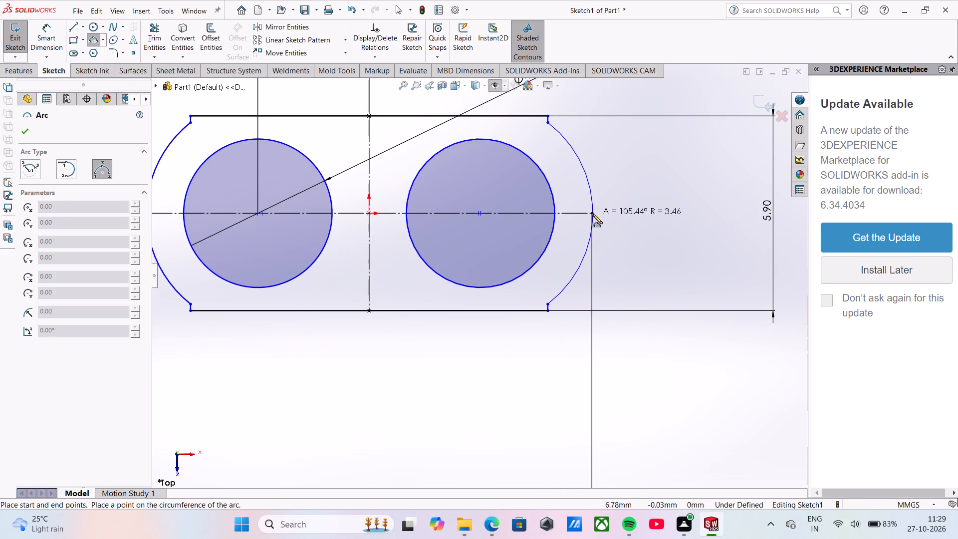
scroll(591, 213, "down", 5)
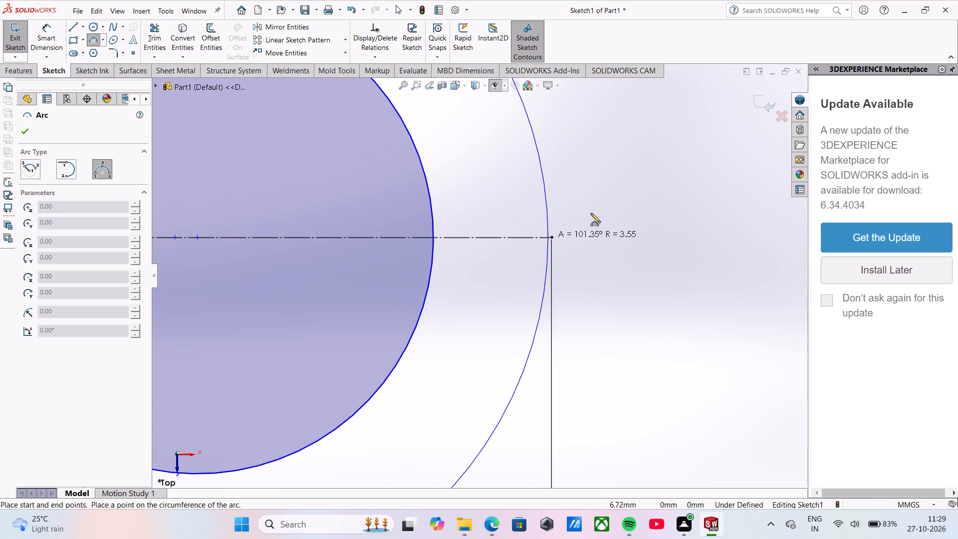
scroll(557, 234, "down", 5)
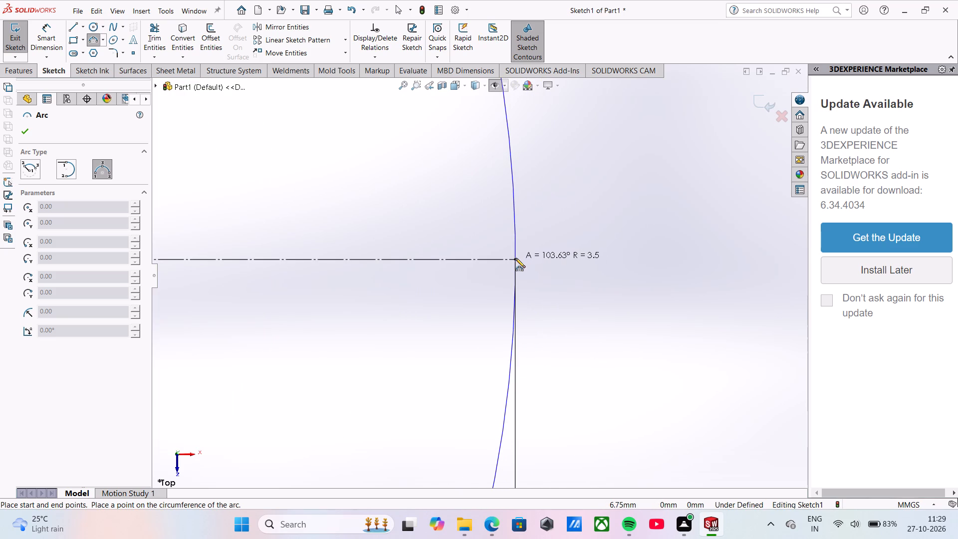
left_click(515, 260)
scroll(515, 263, "up", 15)
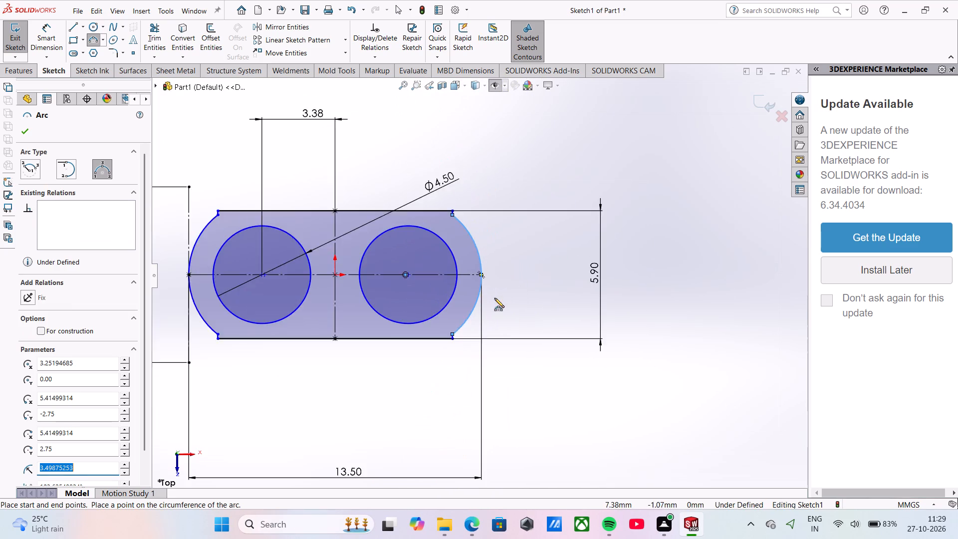
scroll(494, 298, "up", 2)
key("Escape")
scroll(330, 273, "down", 4)
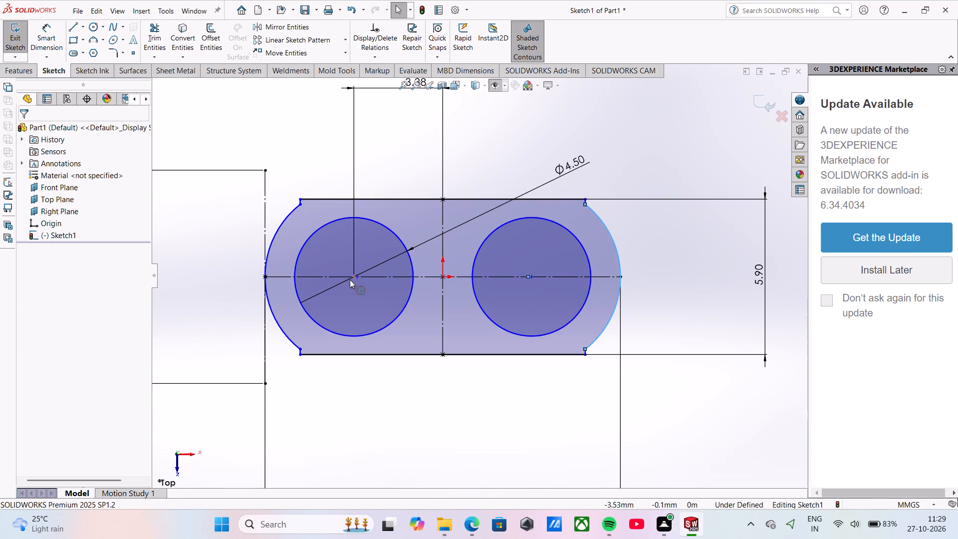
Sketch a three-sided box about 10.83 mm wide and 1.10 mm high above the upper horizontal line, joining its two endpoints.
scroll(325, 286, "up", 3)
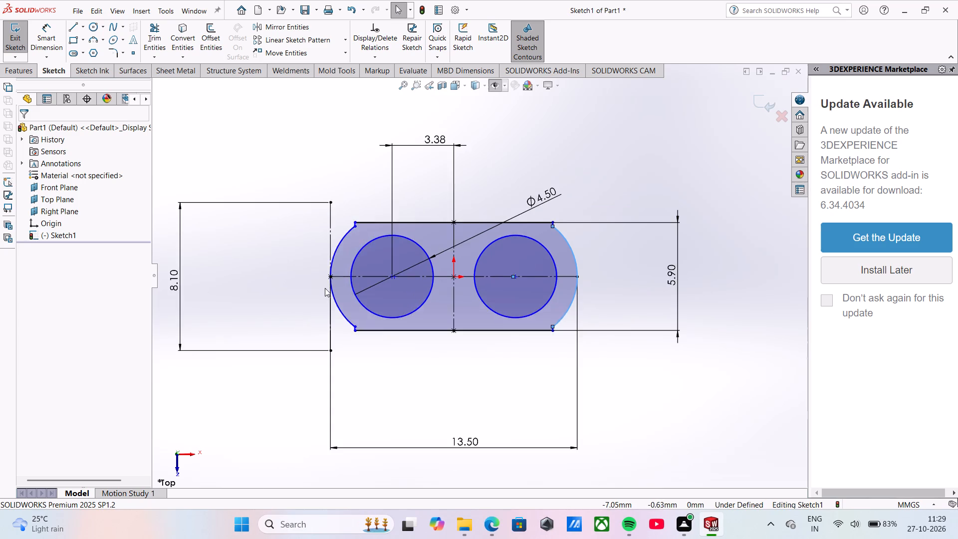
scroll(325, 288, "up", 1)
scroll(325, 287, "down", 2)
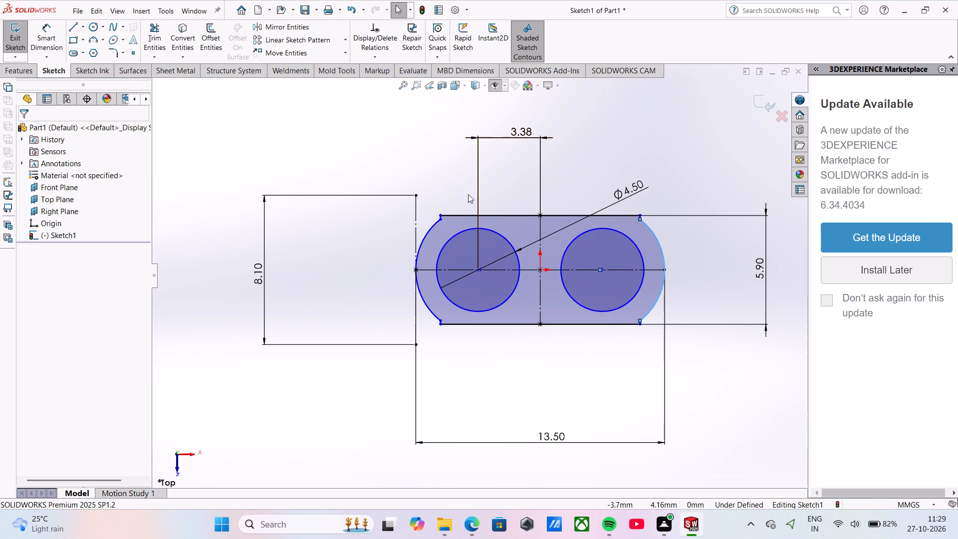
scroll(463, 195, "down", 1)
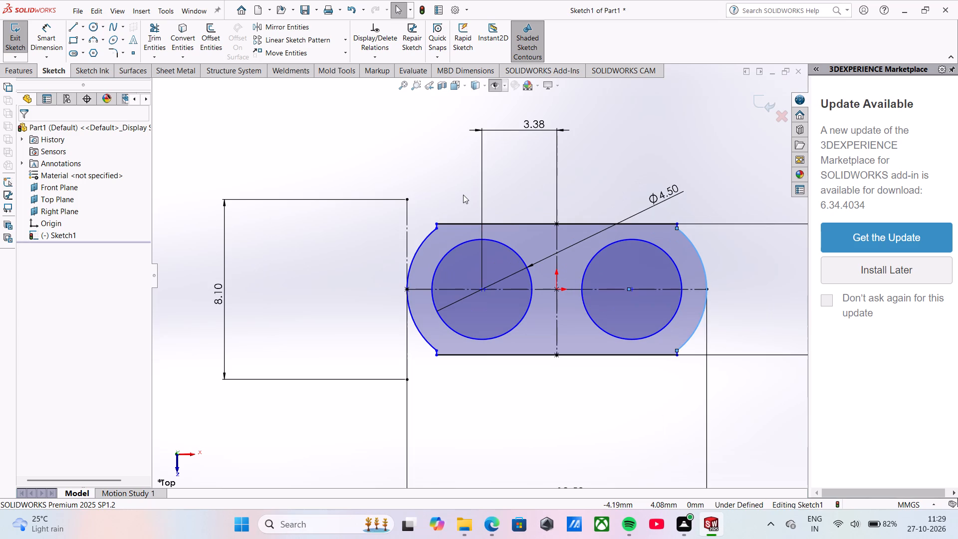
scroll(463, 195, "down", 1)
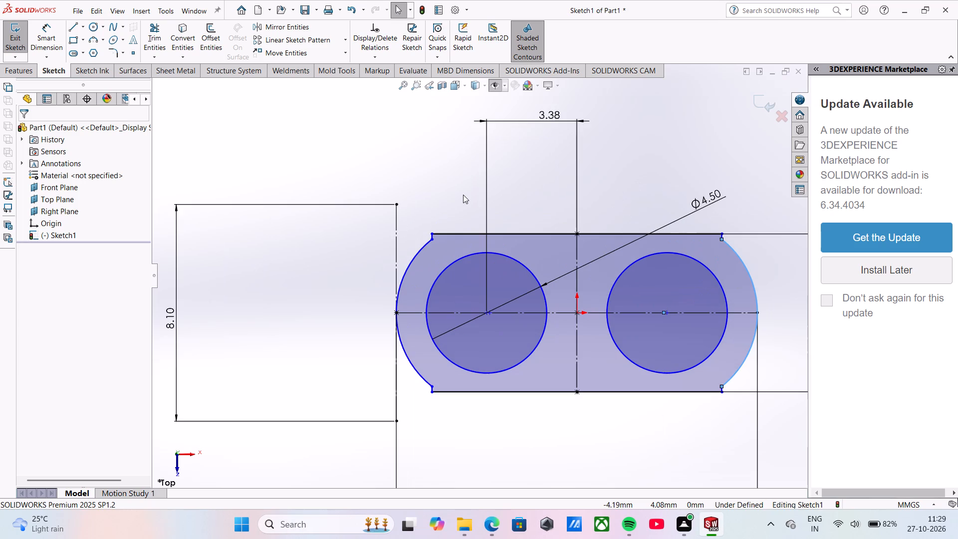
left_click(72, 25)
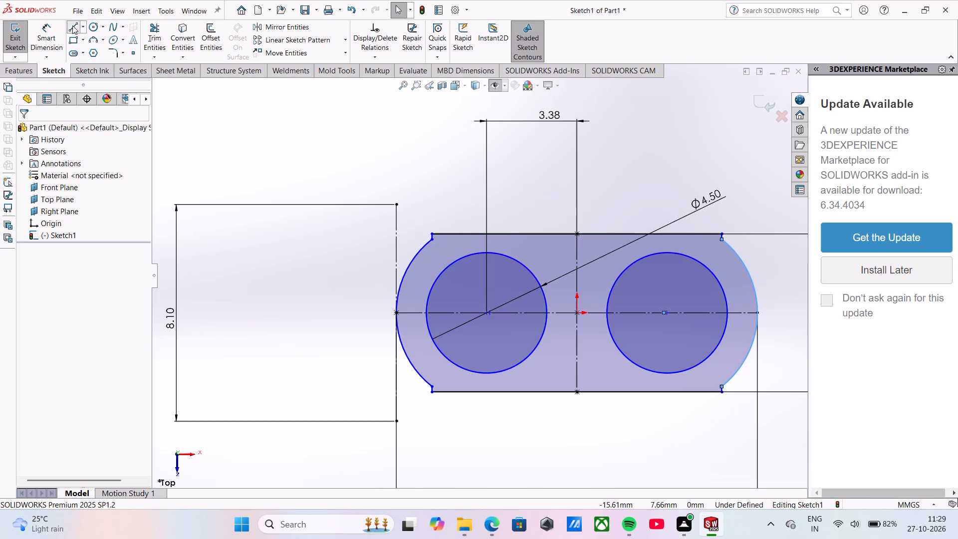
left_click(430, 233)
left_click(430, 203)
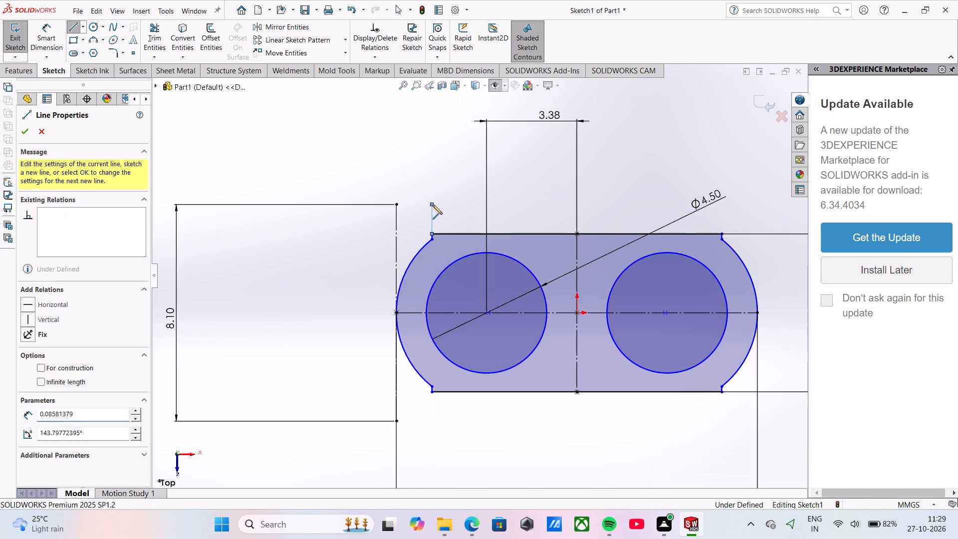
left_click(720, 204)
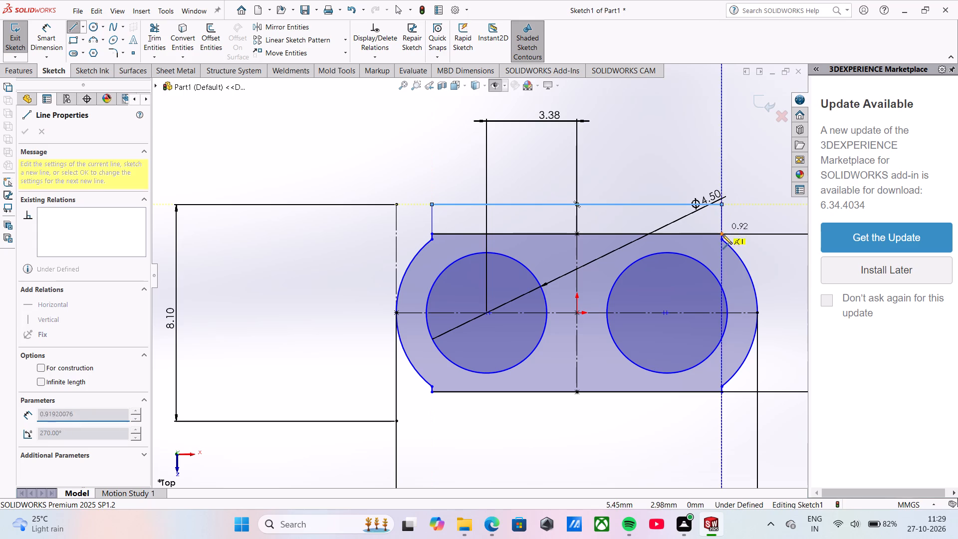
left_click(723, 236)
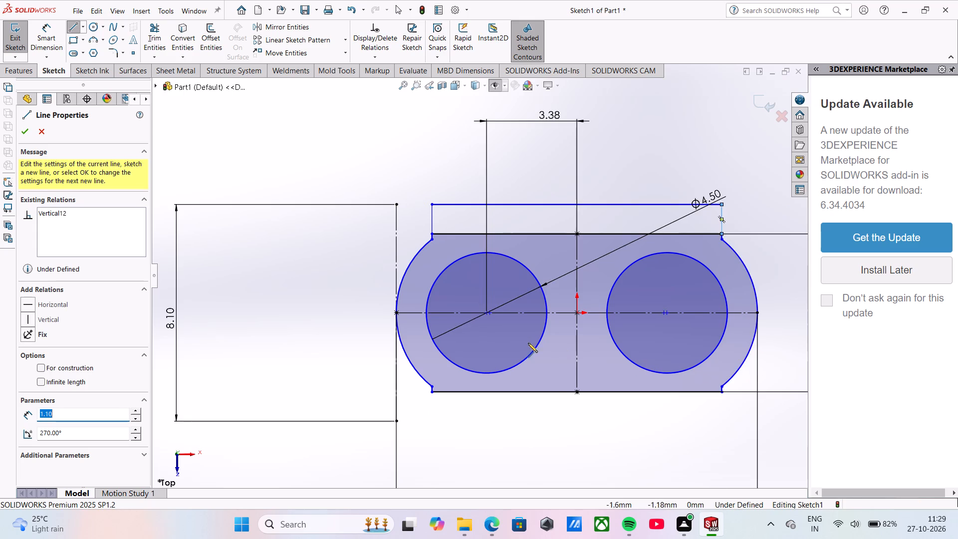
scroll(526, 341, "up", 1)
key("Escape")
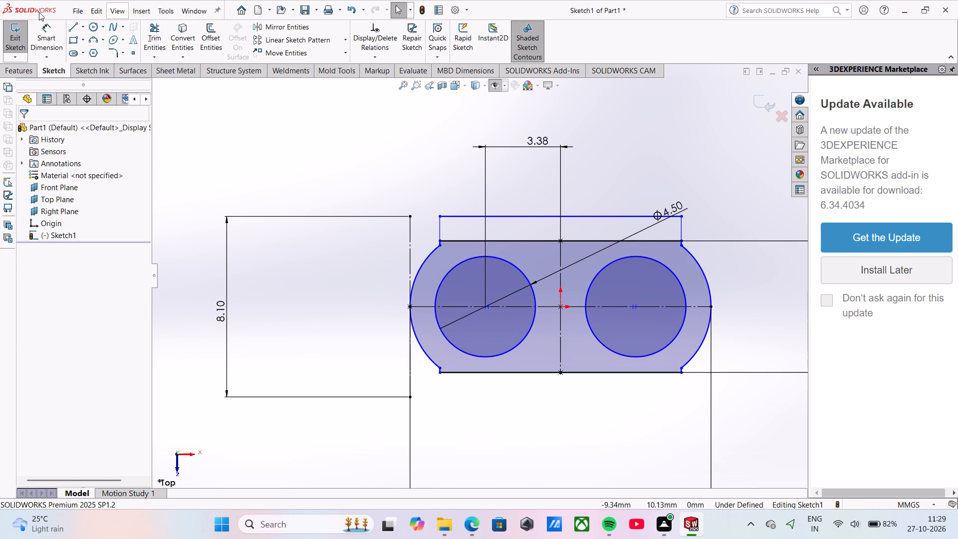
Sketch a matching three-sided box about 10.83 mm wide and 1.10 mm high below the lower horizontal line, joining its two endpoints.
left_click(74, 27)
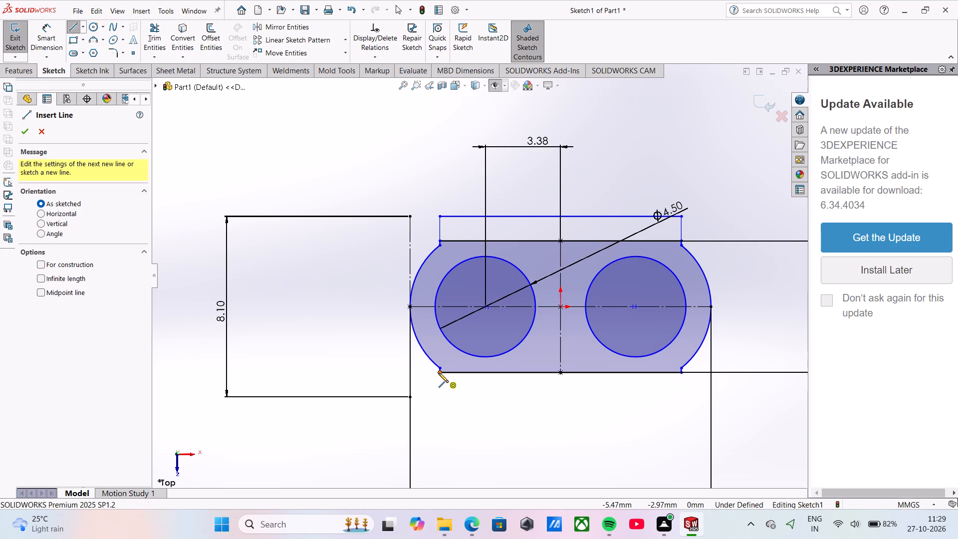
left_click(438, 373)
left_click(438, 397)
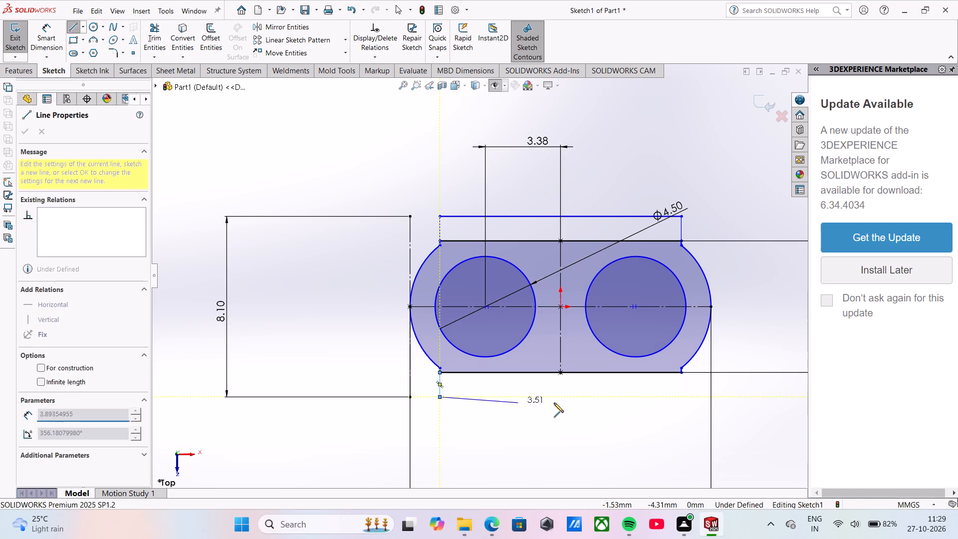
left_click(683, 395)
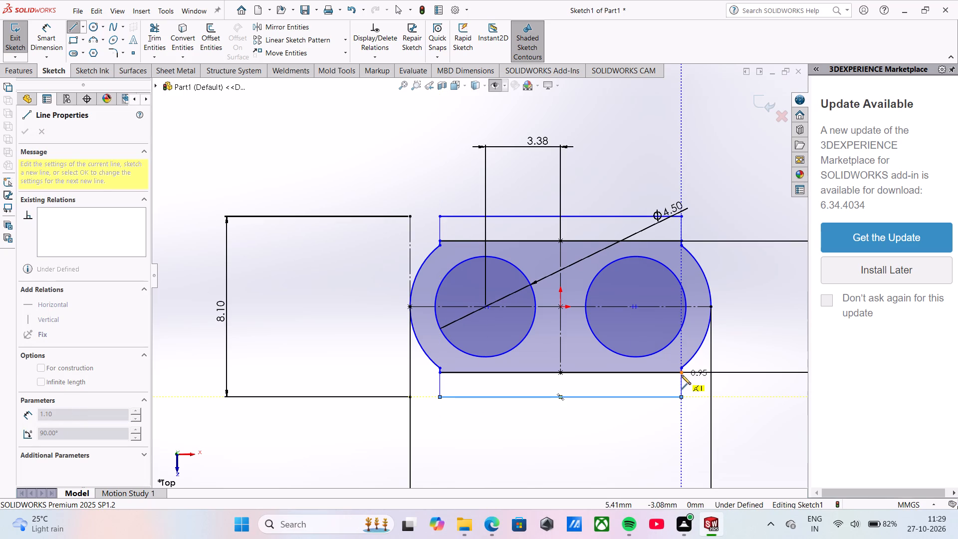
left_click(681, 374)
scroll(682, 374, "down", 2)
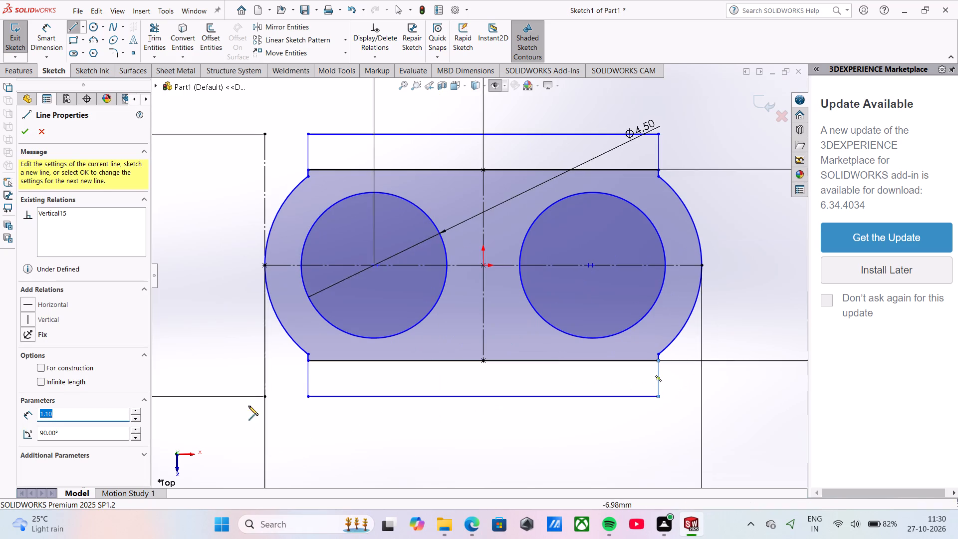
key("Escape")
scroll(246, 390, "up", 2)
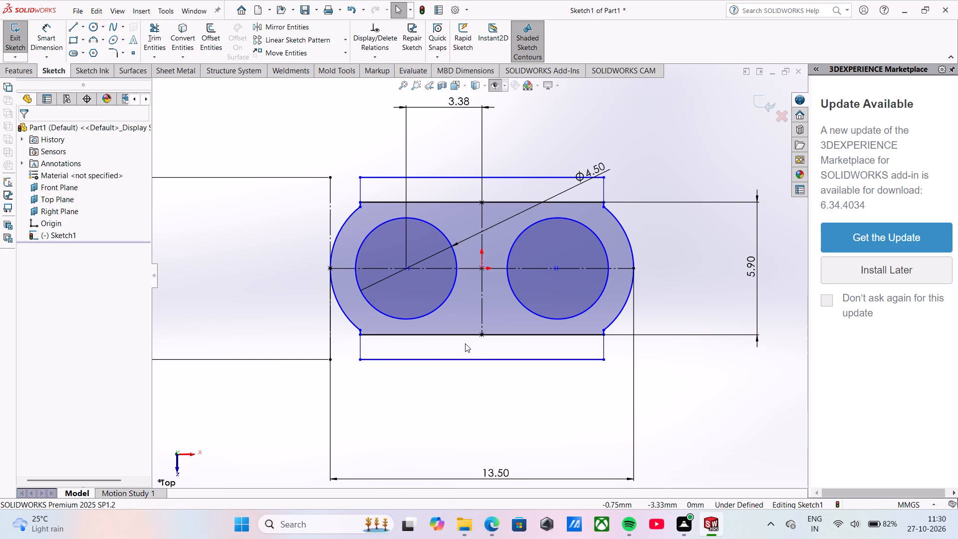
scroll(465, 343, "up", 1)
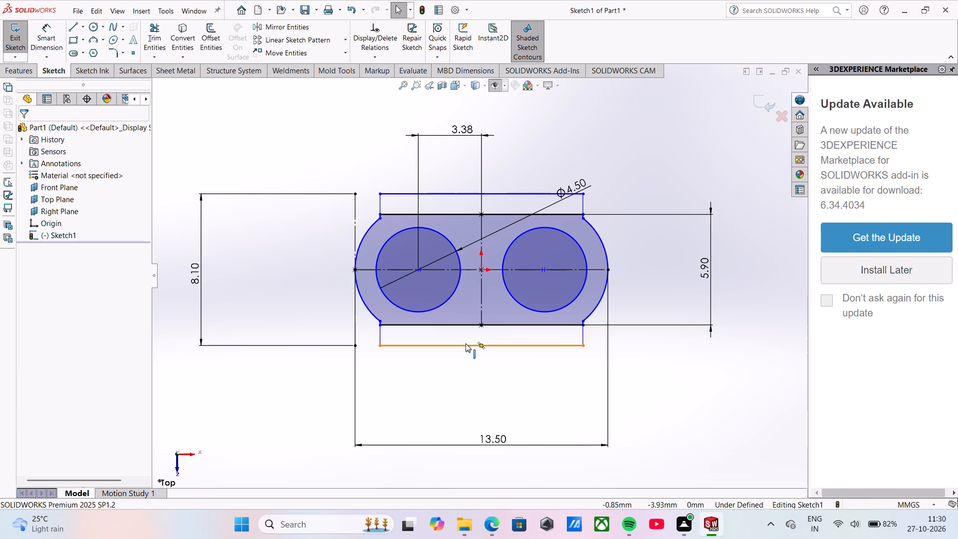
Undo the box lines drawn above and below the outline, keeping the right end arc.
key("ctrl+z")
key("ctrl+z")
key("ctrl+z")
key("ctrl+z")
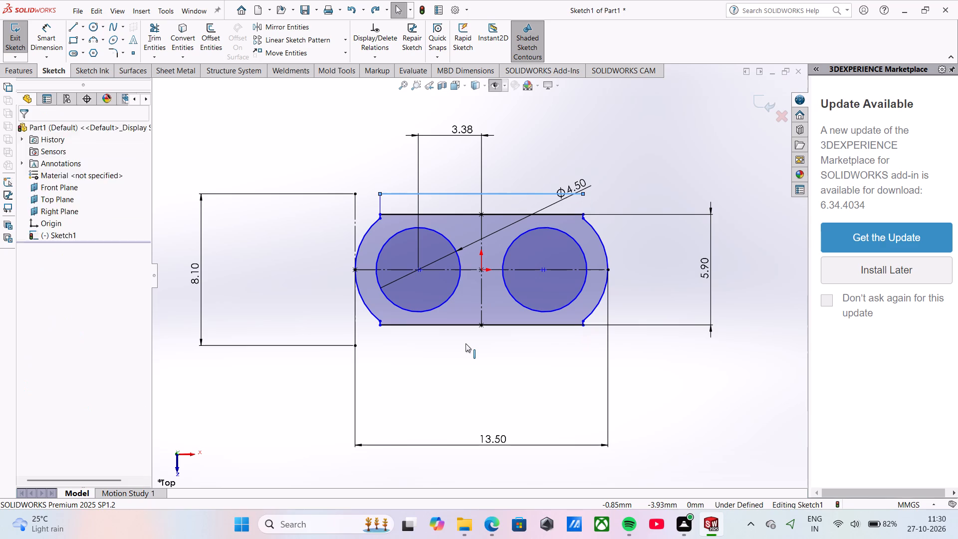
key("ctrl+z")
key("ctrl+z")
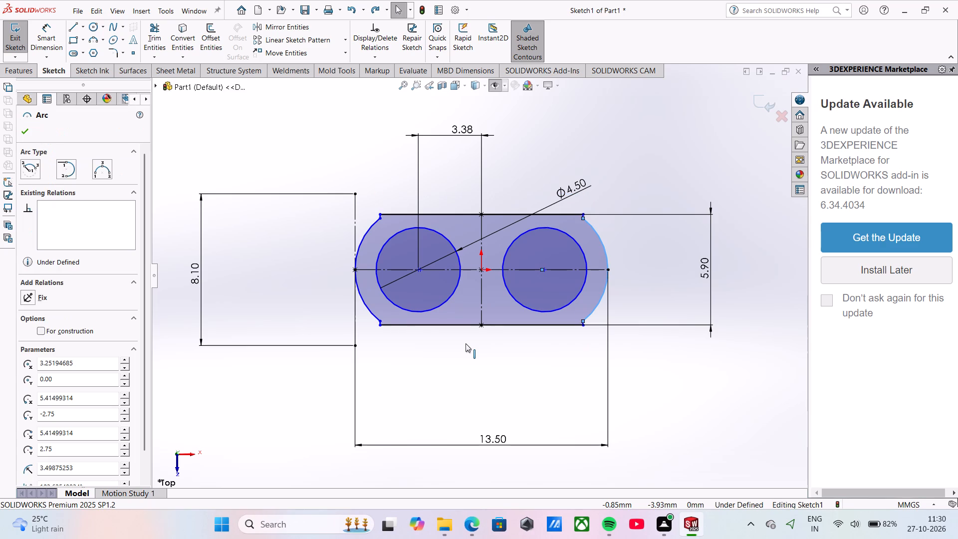
Sketch a vertical line about 1.10 mm long up from the upper horizontal line's midpoint, ending level with the 8.10 mm centreline's top.
scroll(466, 343, "up", 1)
scroll(447, 245, "down", 5)
left_click(561, 120)
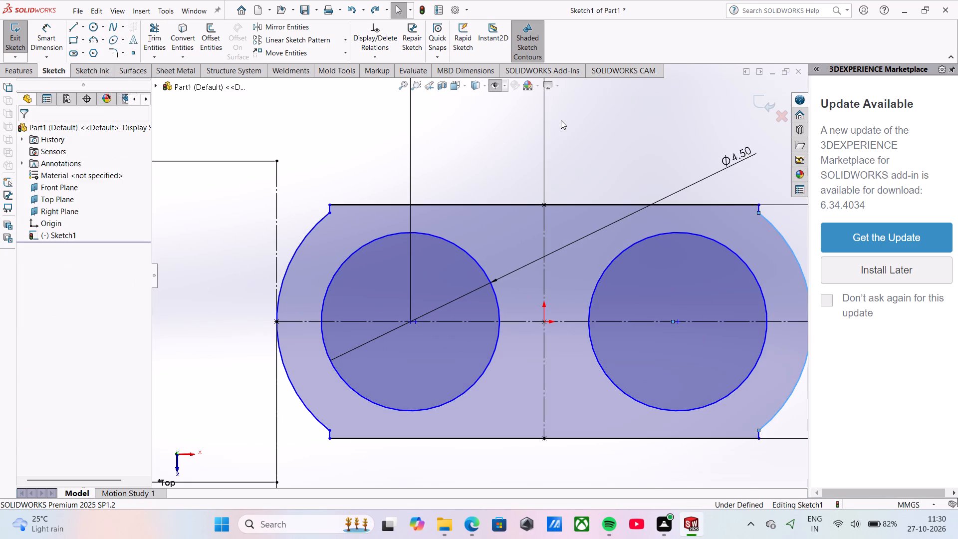
left_click(72, 27)
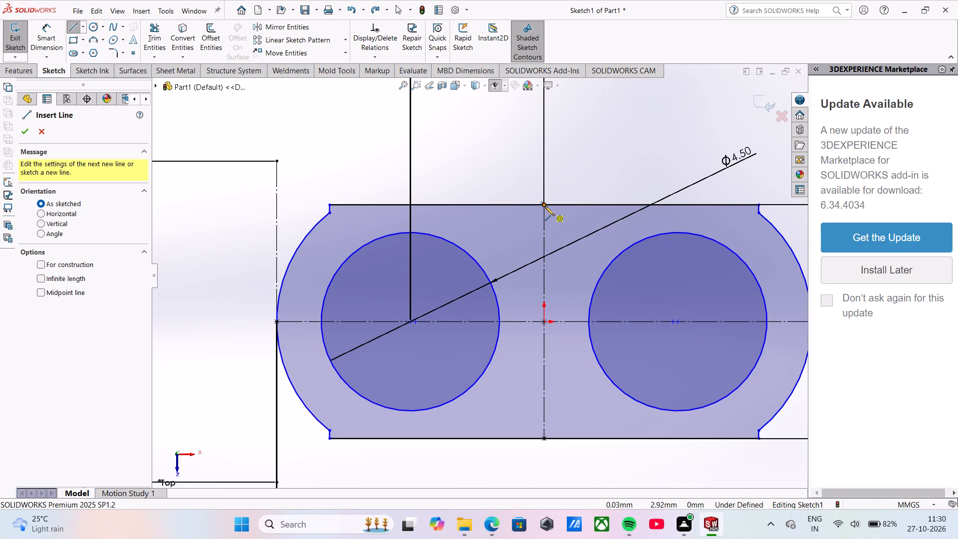
left_click(545, 206)
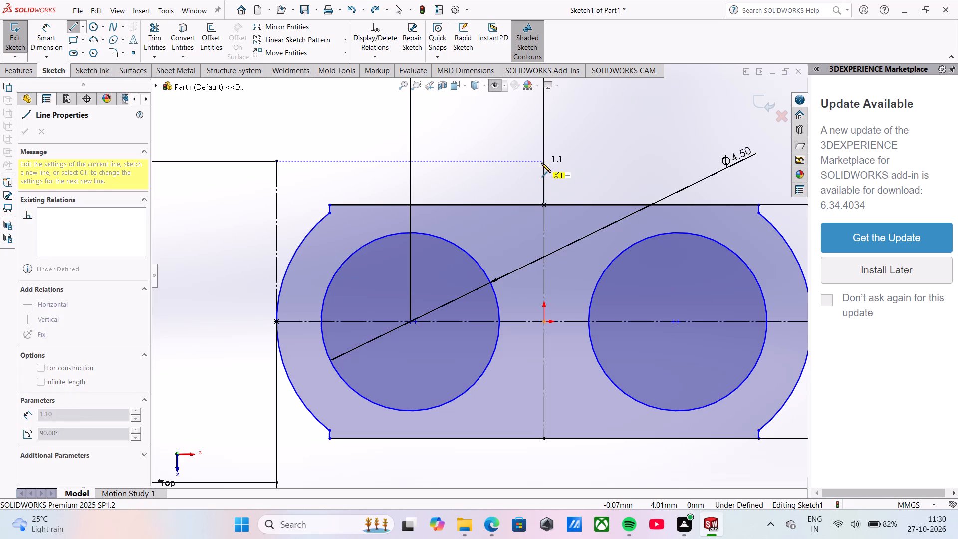
left_click(542, 161)
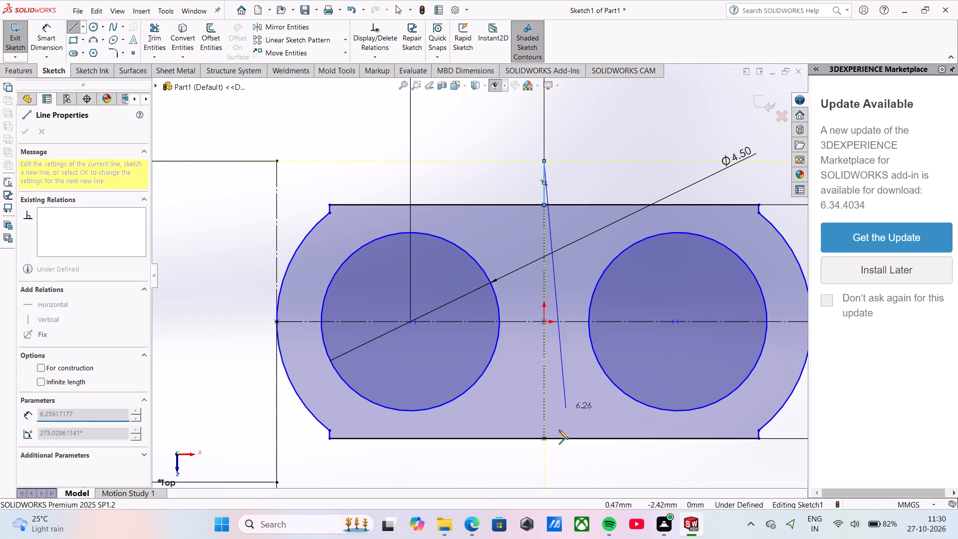
key("Escape")
scroll(528, 422, "up", 1)
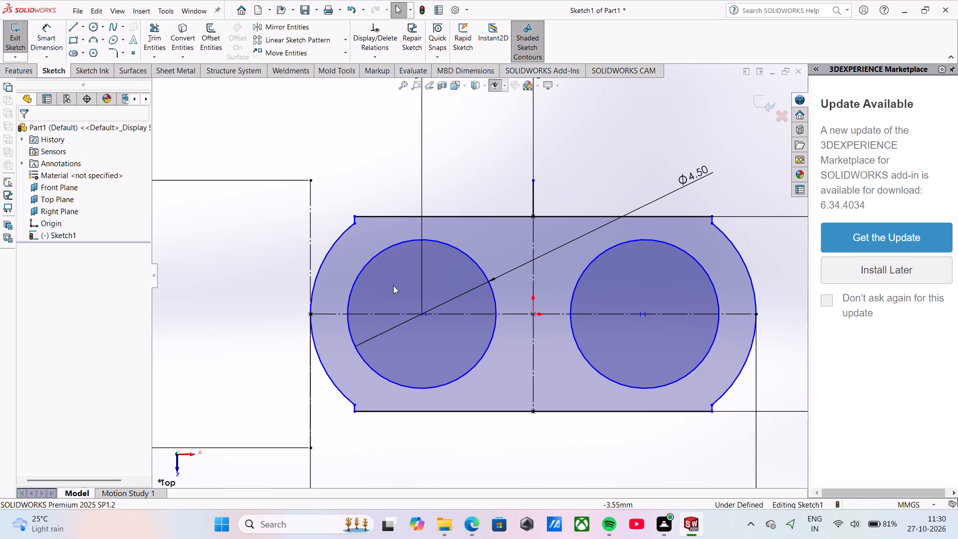
Sketch a vertical line down from the lower horizontal line's midpoint, ending level with the 8.10 mm centreline's bottom end.
left_click(79, 28)
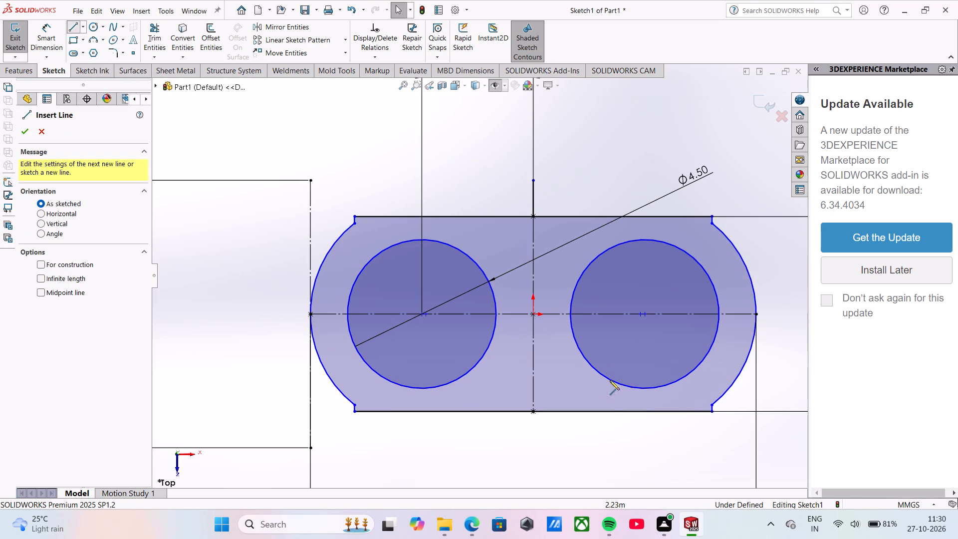
left_click(534, 411)
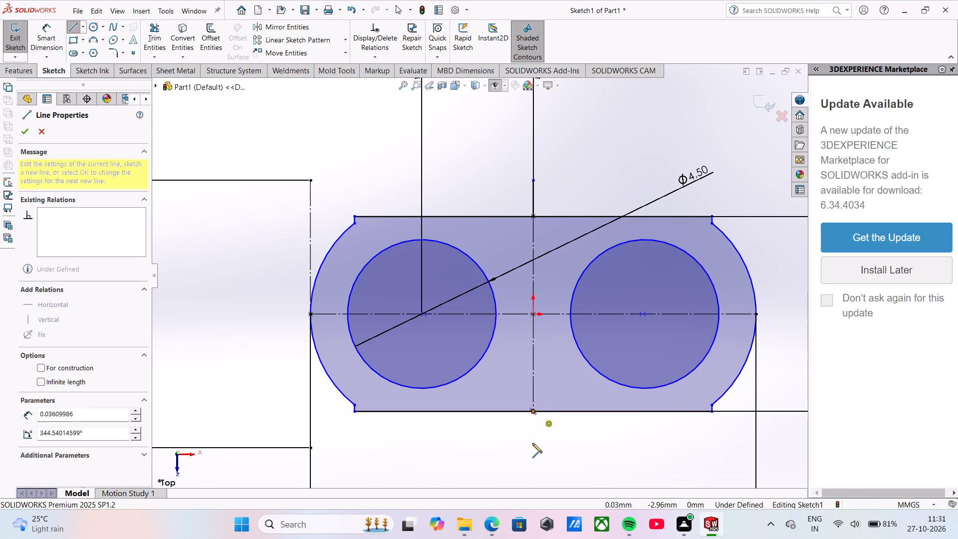
left_click(531, 448)
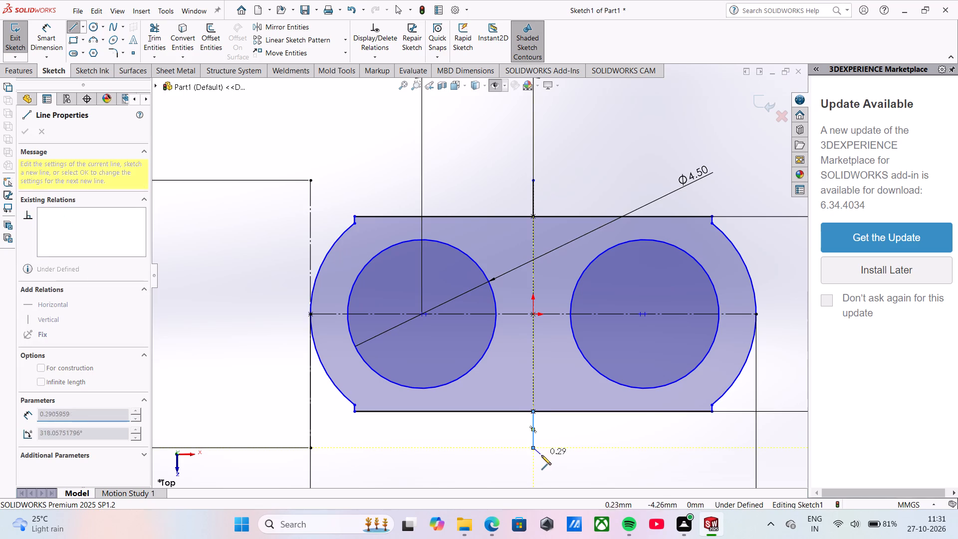
scroll(595, 454, "up", 1)
key("Escape")
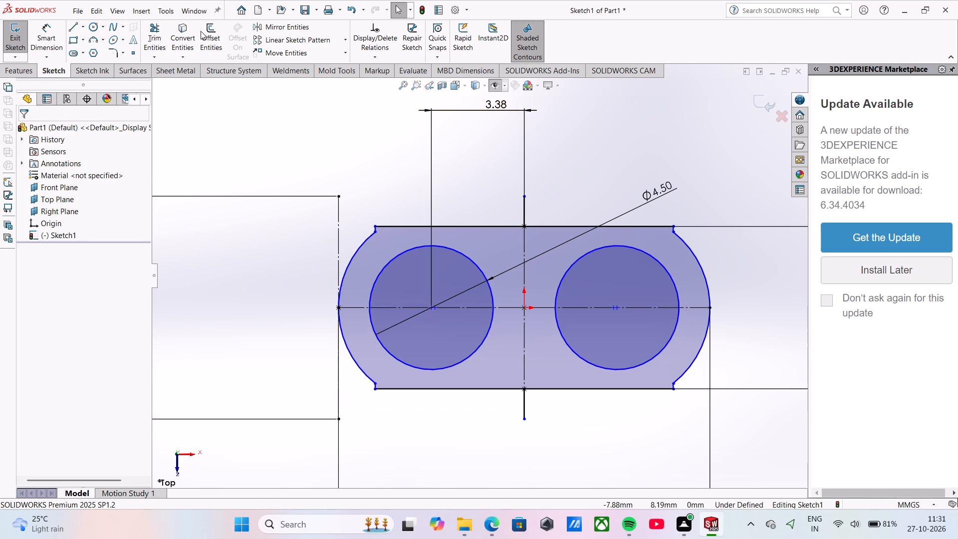
Sketch a horizontal midpoint line about 1.43 mm long, centred on the top end of the upper vertical line.
left_click(83, 26)
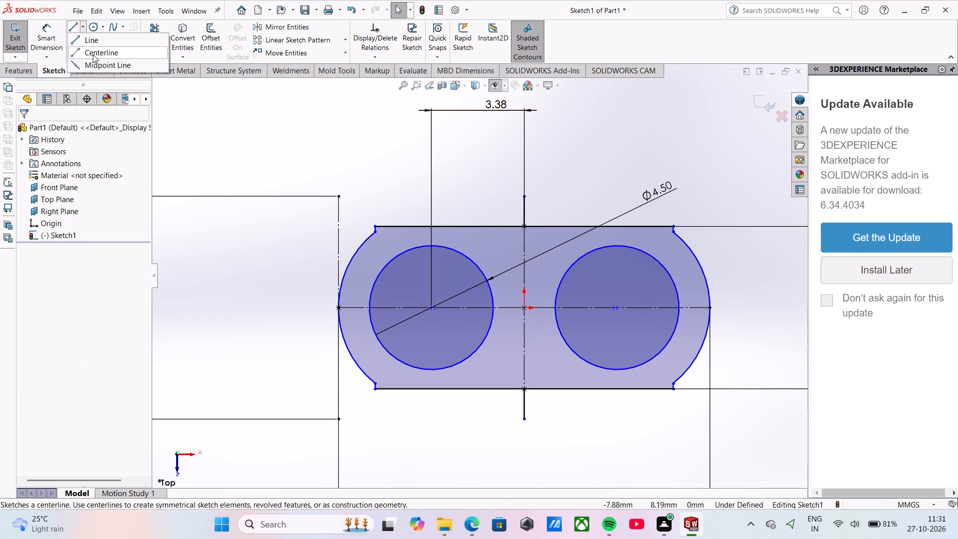
left_click(96, 64)
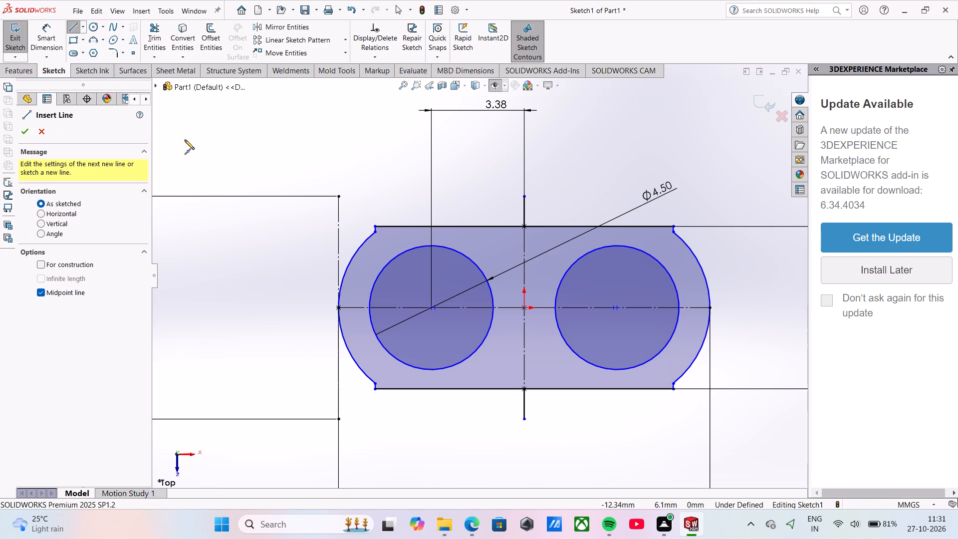
scroll(267, 164, "down", 1)
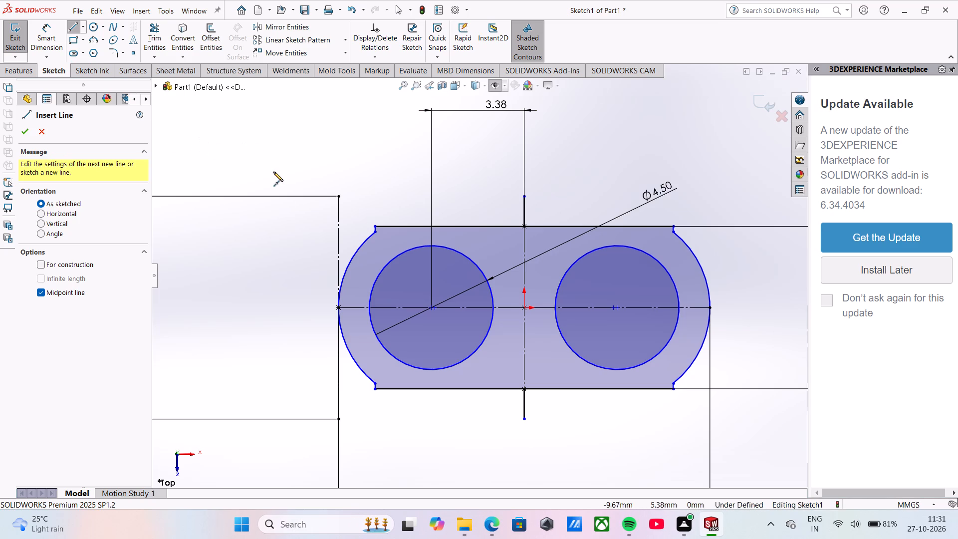
scroll(273, 172, "down", 1)
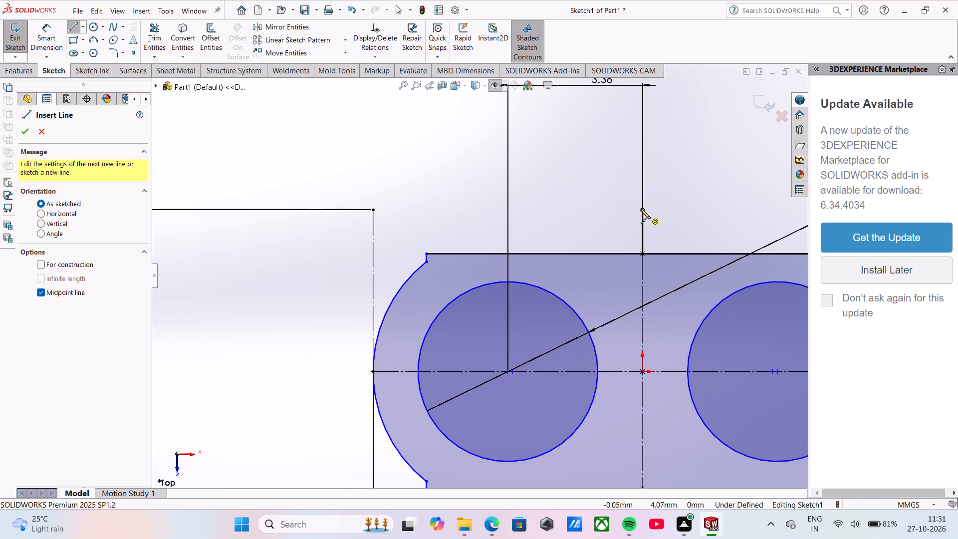
left_click(641, 209)
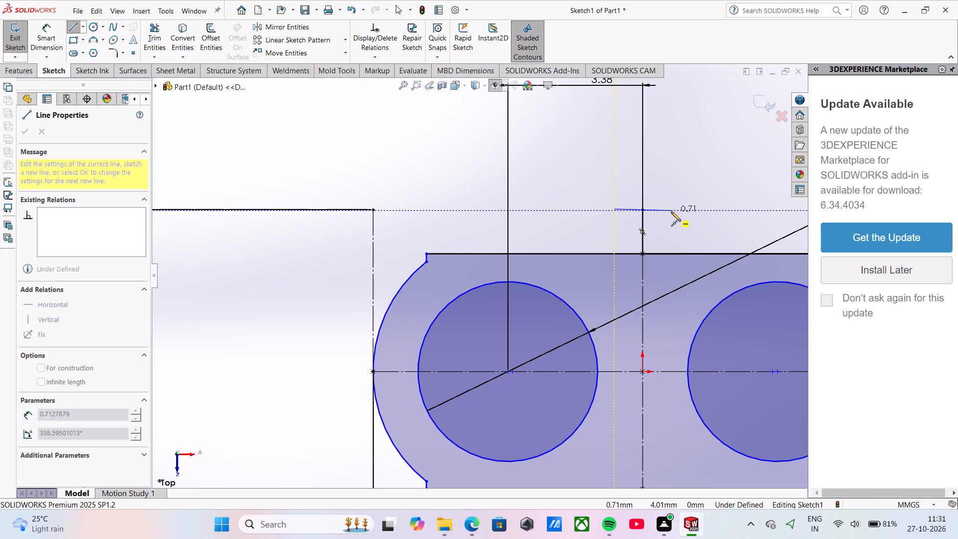
left_click(671, 212)
key("Escape")
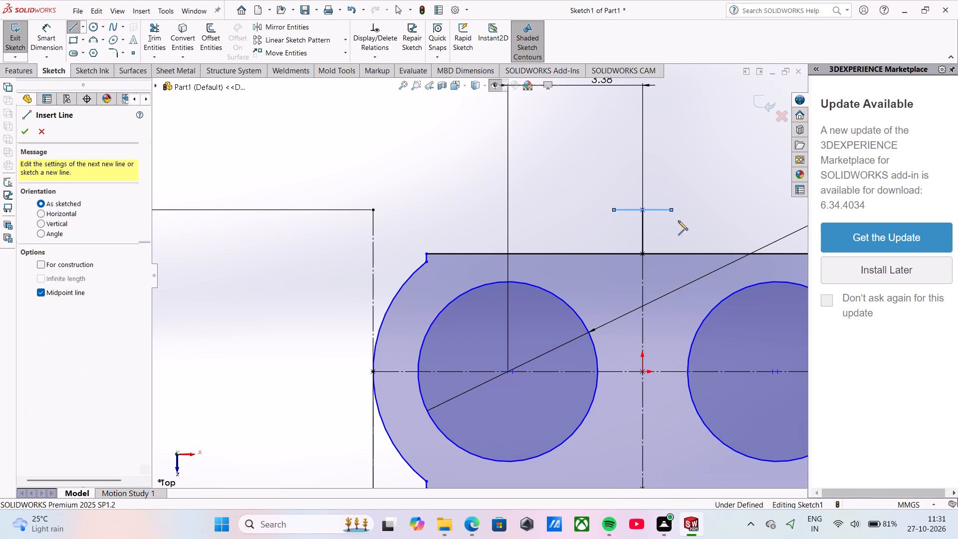
Set the length of the short horizontal line above the outline to 2 mm.
scroll(676, 221, "up", 1)
right_click(624, 222)
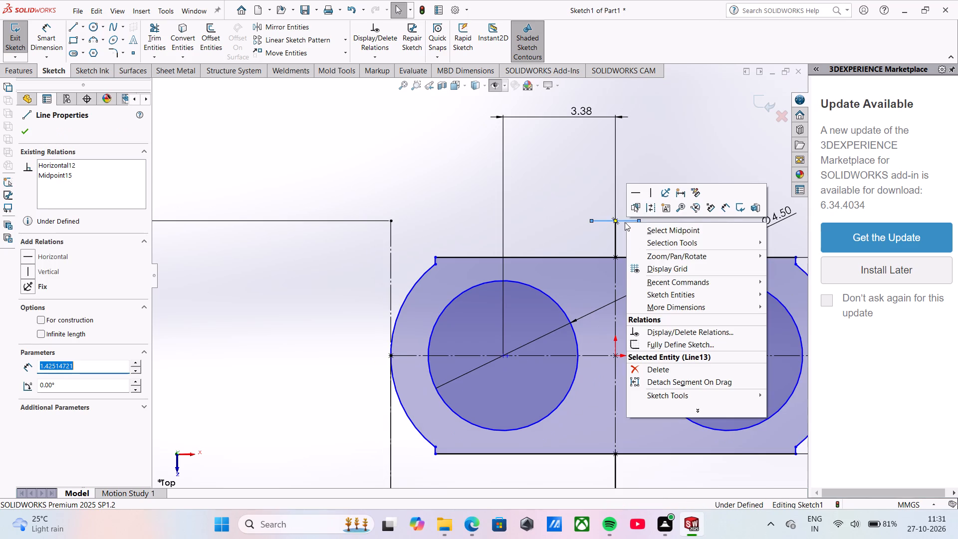
left_click(641, 189)
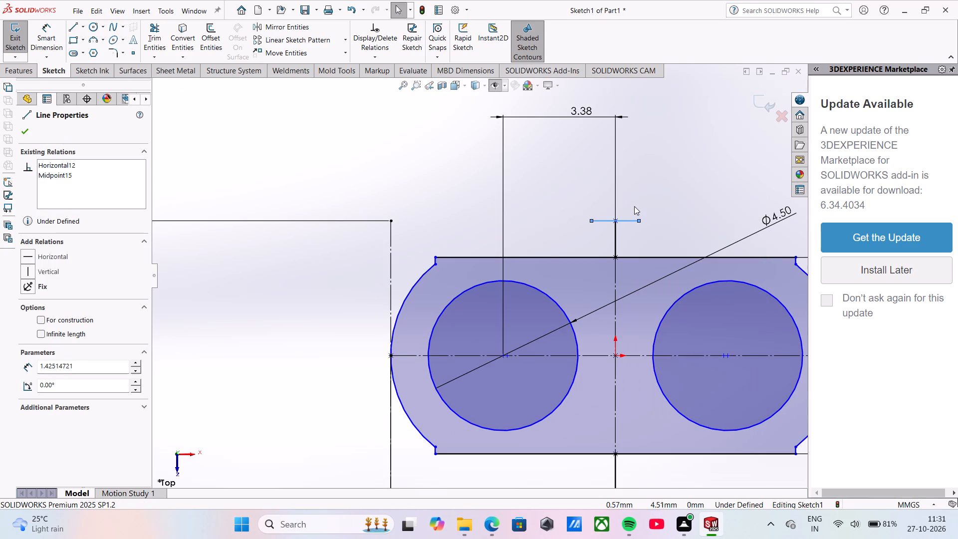
left_click(632, 218)
left_click(631, 218)
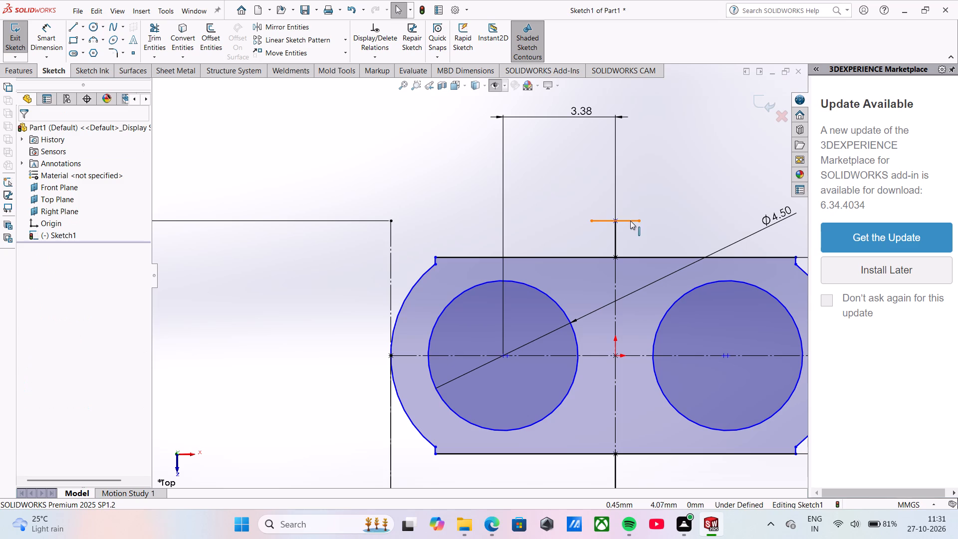
left_click(630, 221)
key("2")
key("Return")
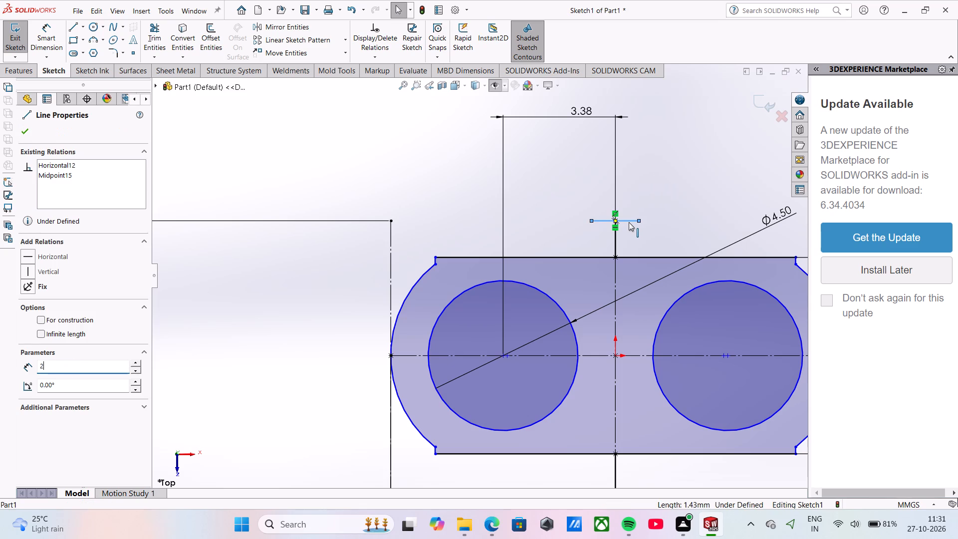
Sketch a horizontal midpoint line centred on the lower vertical line's bottom end and set its length to 2 mm.
scroll(566, 320, "up", 3)
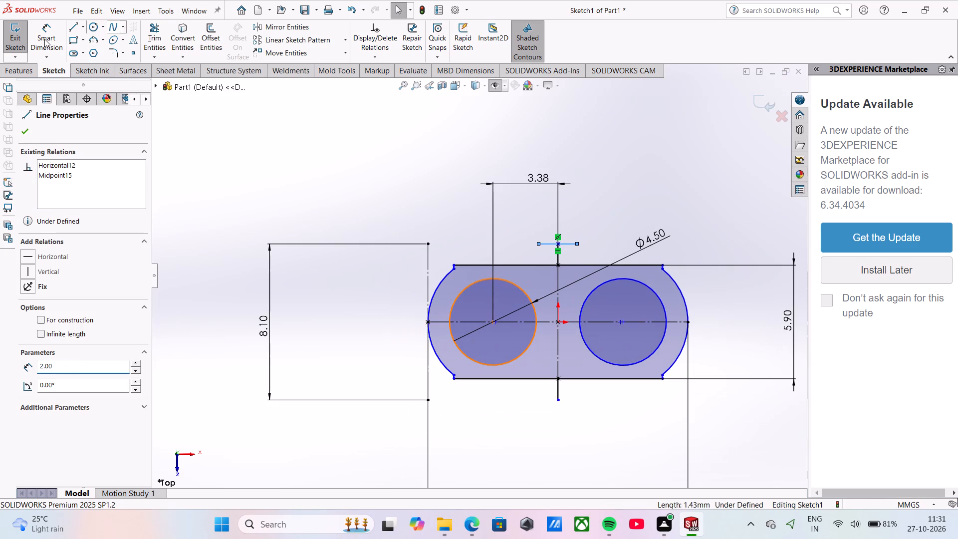
left_click(81, 23)
left_click(98, 63)
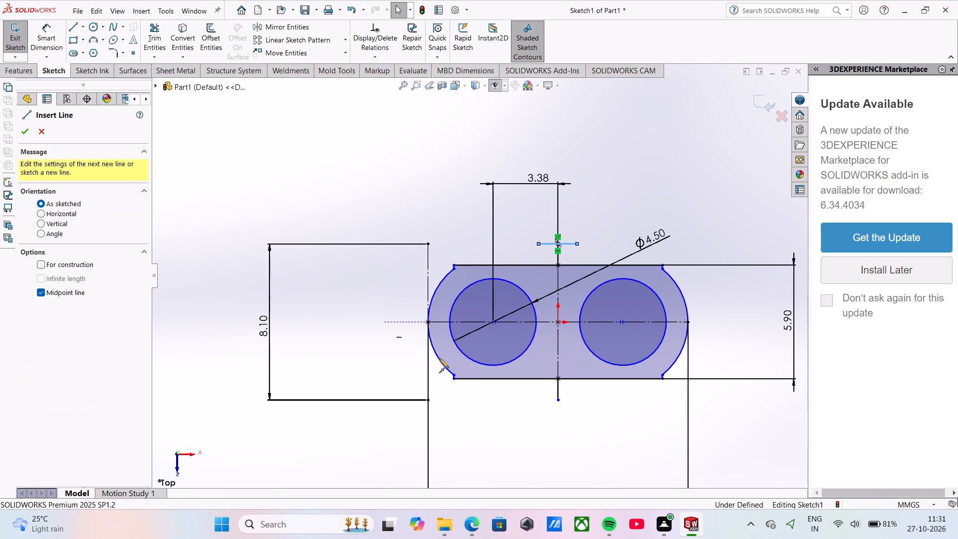
left_click(560, 398)
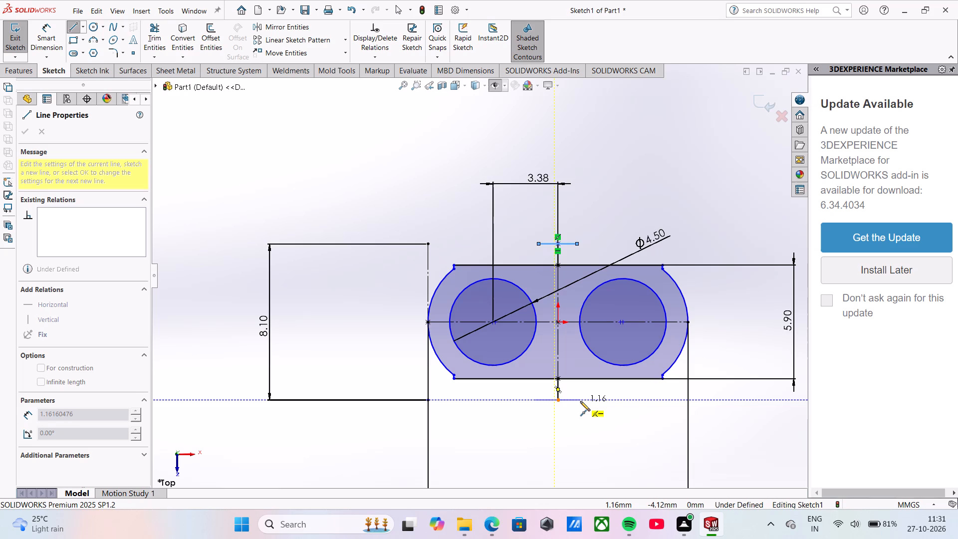
left_click(580, 401)
key("Escape")
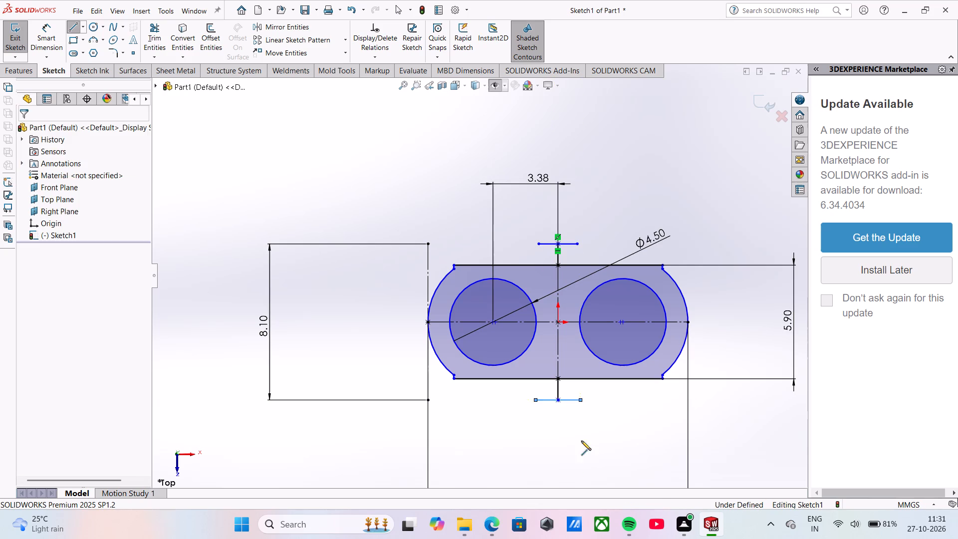
left_click(572, 400)
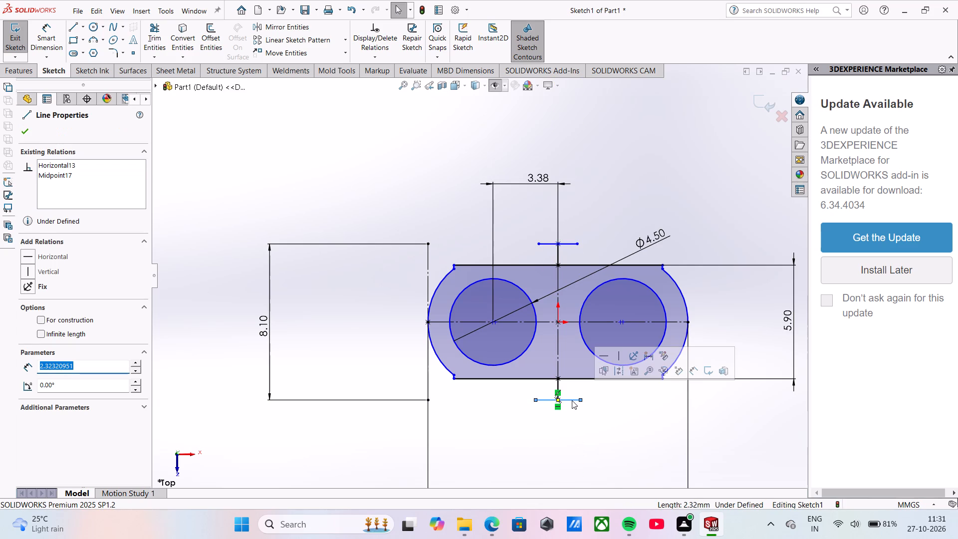
key("2")
key("Return")
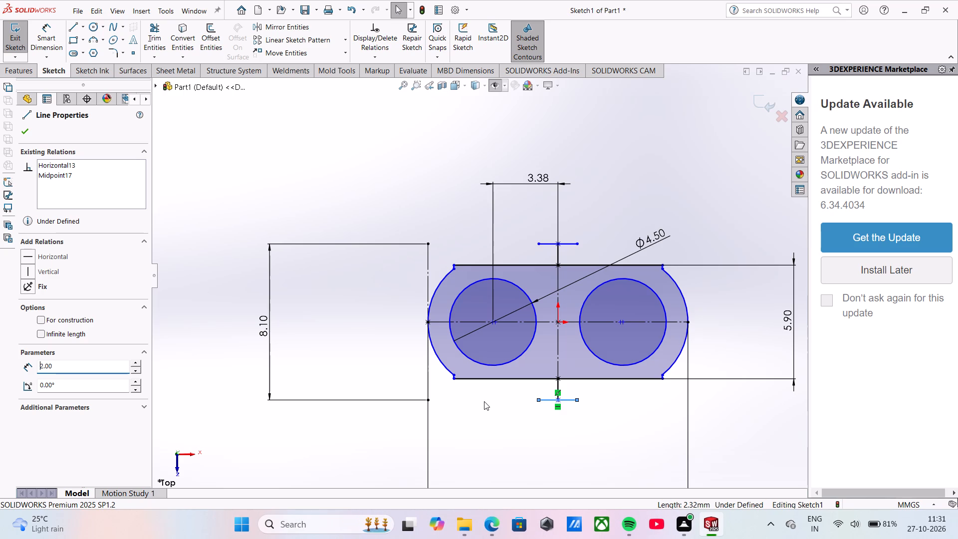
Sketch a midpoint line about 1.81 mm long along the outline's upper horizontal line, centred on that line's midpoint.
scroll(504, 277, "down", 2)
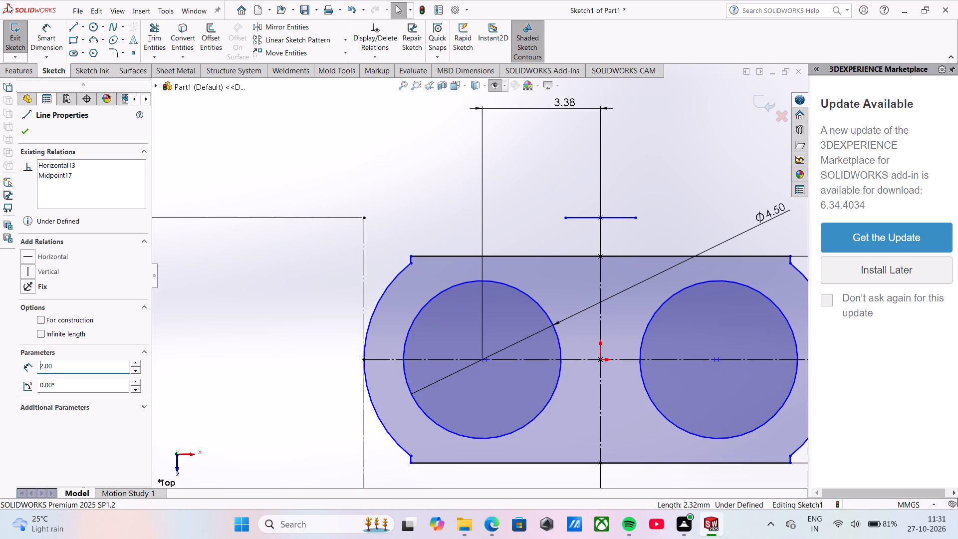
left_click(85, 29)
left_click(91, 64)
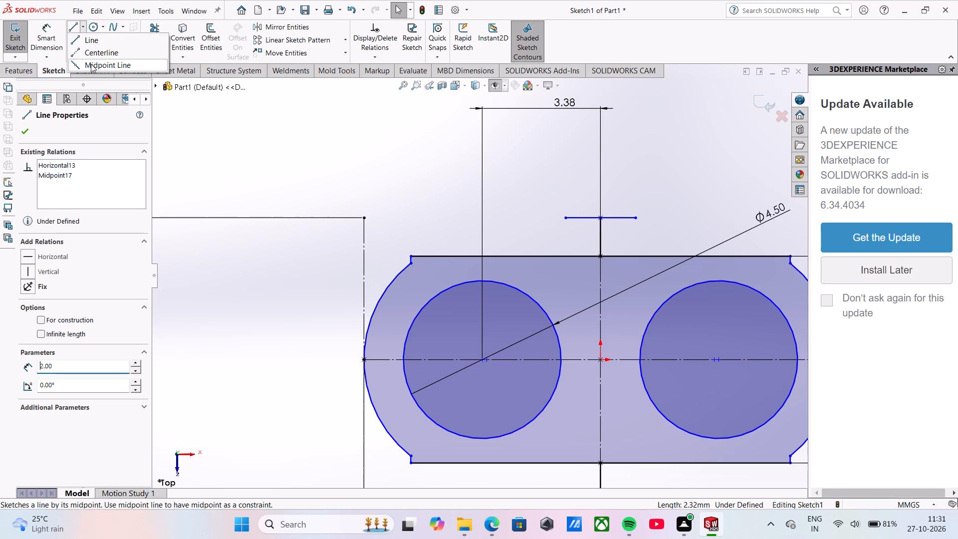
left_click(602, 256)
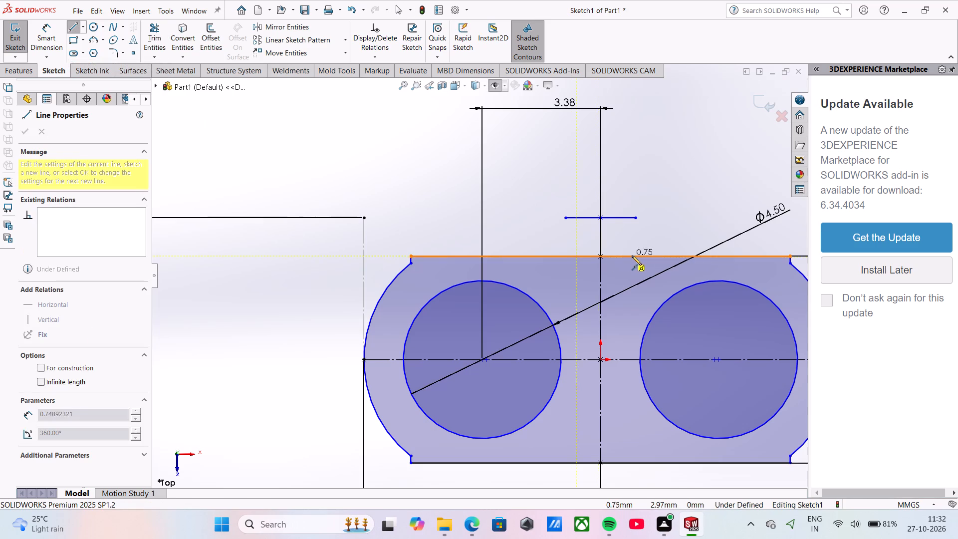
left_click(632, 256)
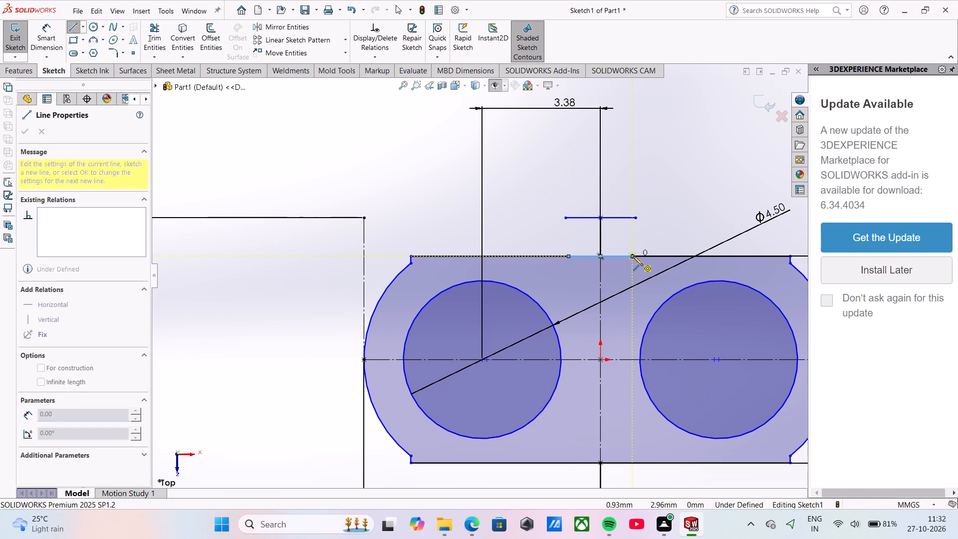
key("Escape")
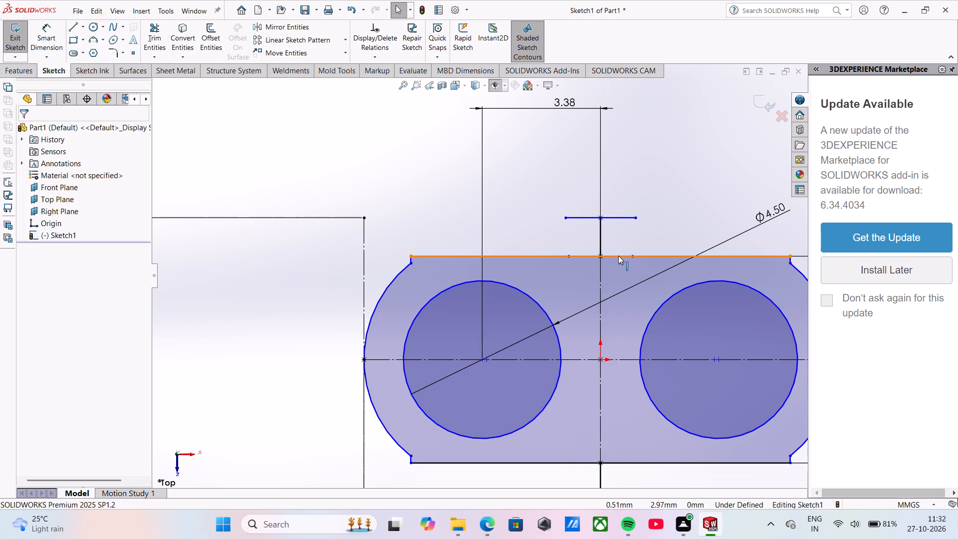
Dimension the distance between the endpoints of the short midpoint line on the outline's upper edge as 3 mm.
scroll(592, 253, "down", 8)
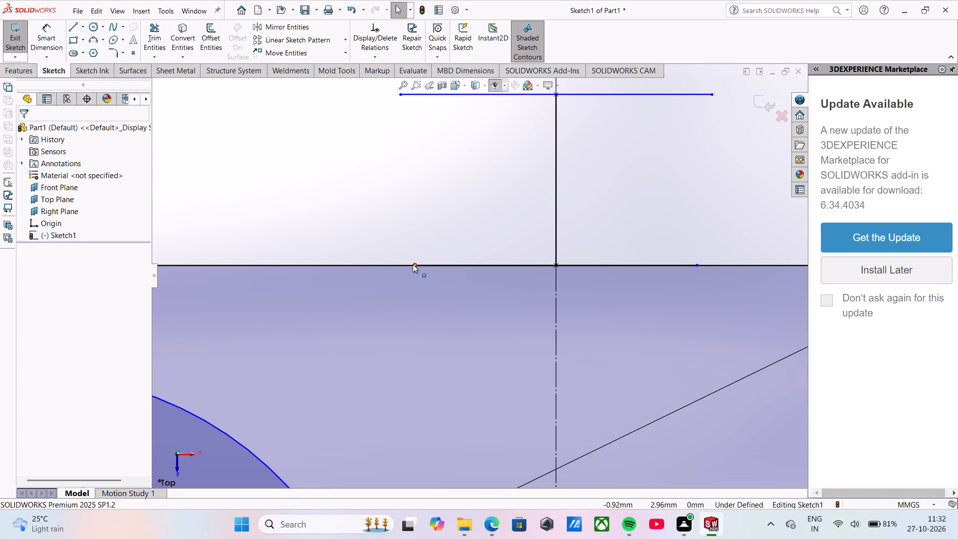
left_click(413, 264)
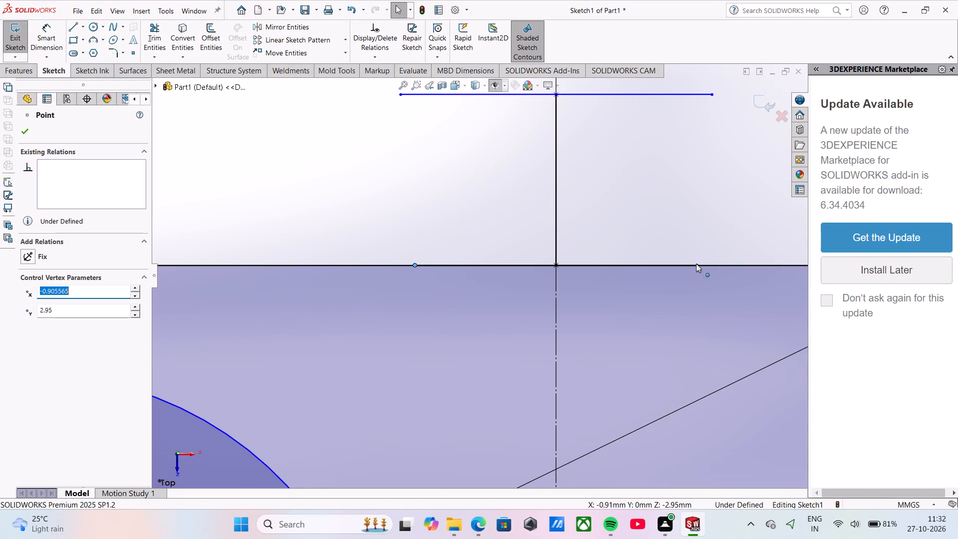
left_click(40, 24)
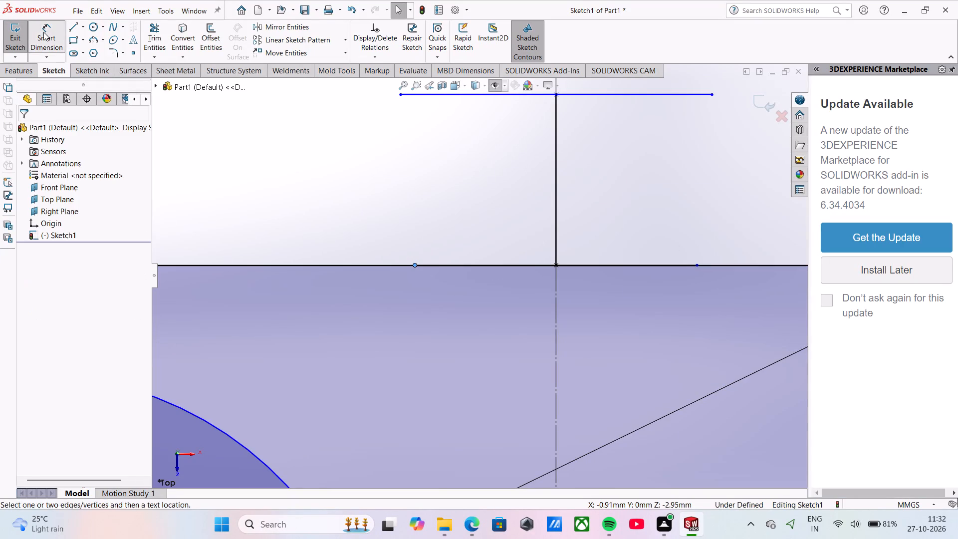
left_click(413, 265)
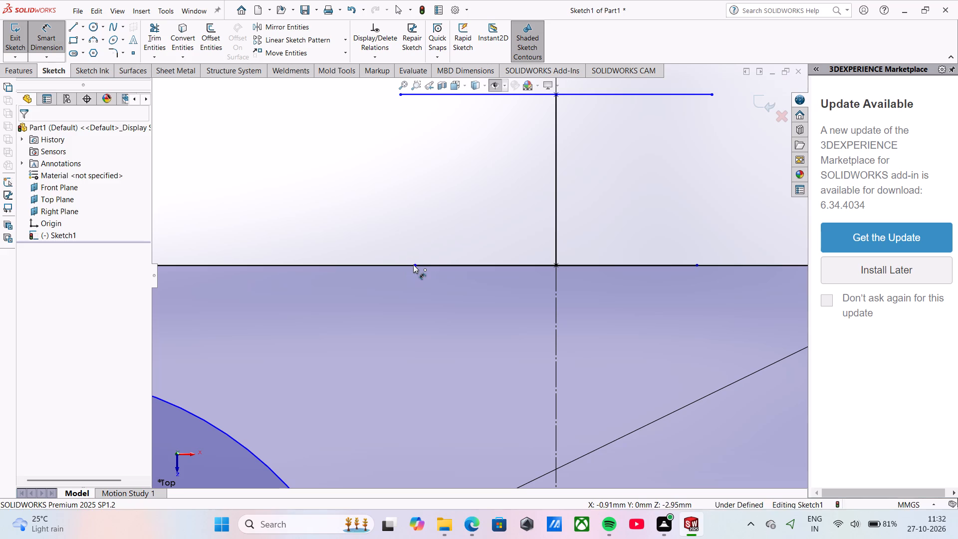
left_click(697, 266)
left_click(680, 223)
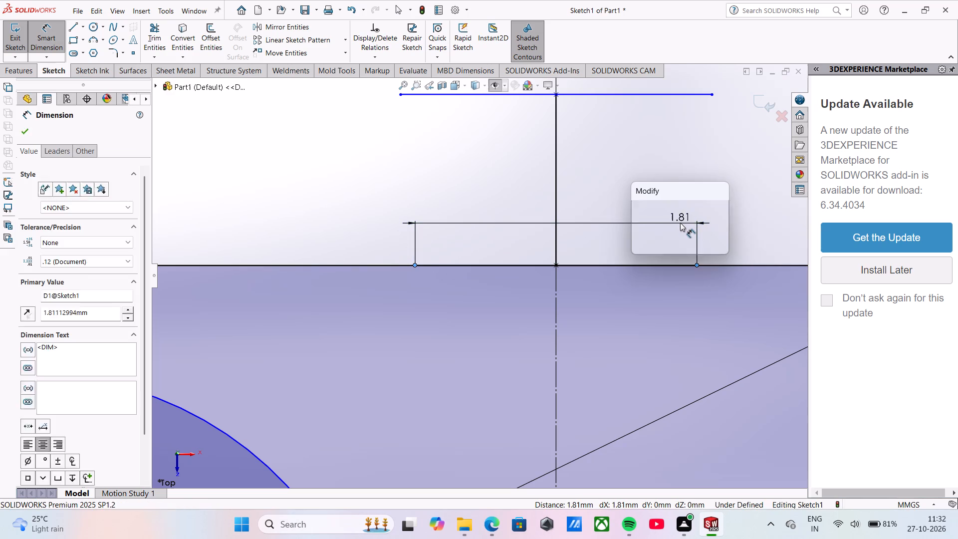
key("3")
key("Return")
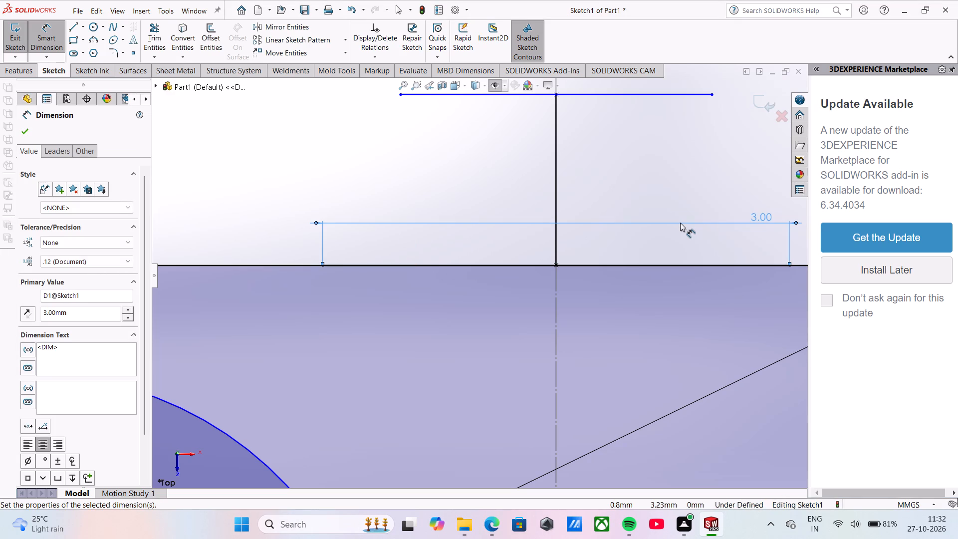
Close the upper trapezoid with two slanted lines about 1.21 mm long, joining the 2 mm line's ends to the 3 mm base's ends.
scroll(680, 223, "up", 3)
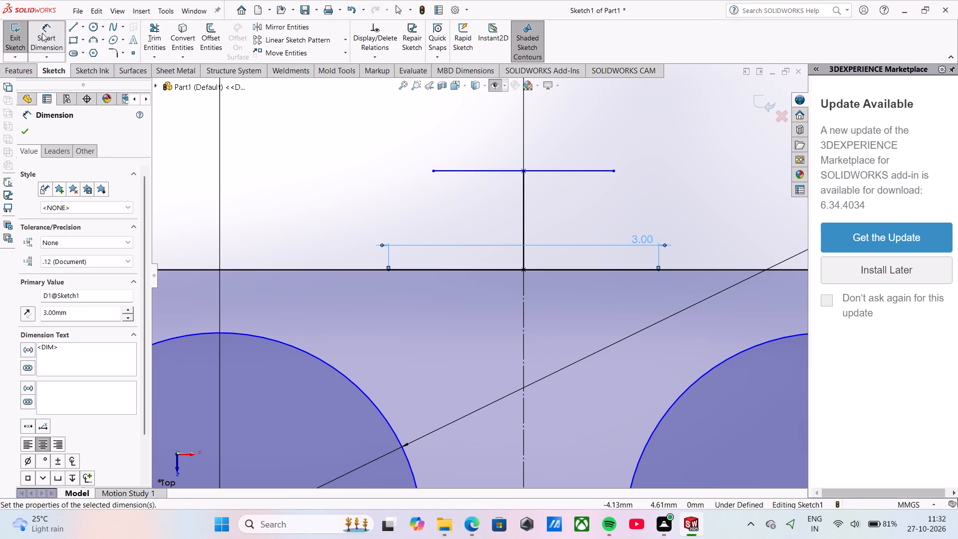
left_click(77, 24)
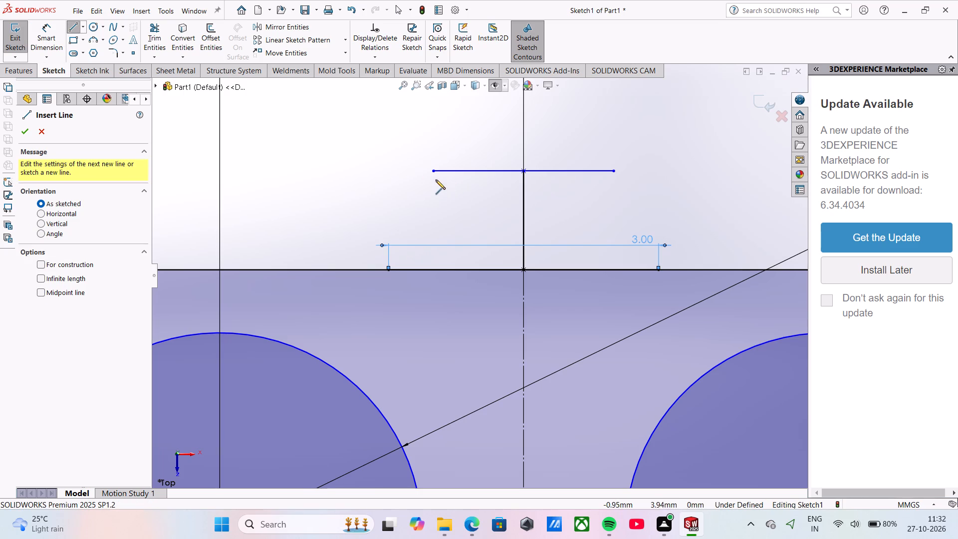
left_click(431, 173)
scroll(390, 258, "down", 6)
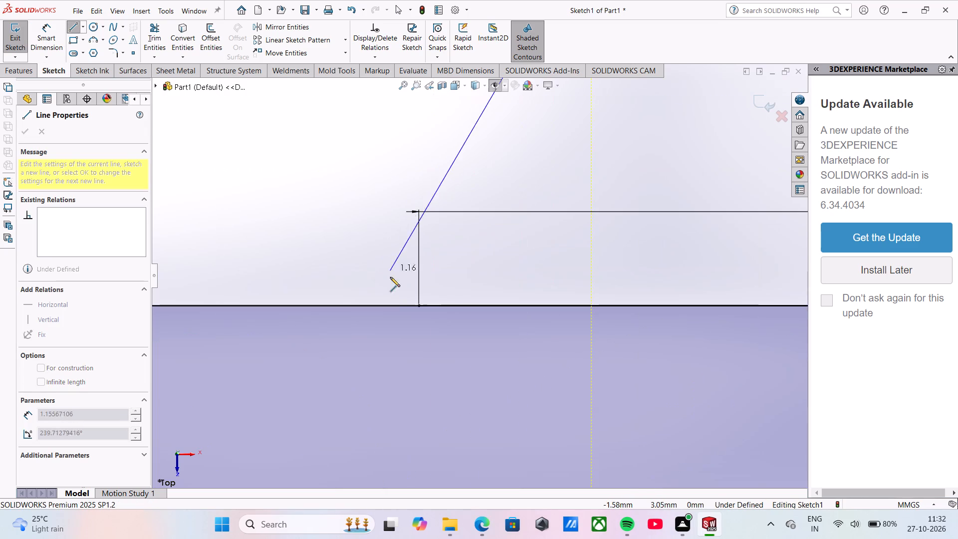
left_click(417, 307)
scroll(420, 308, "up", 5)
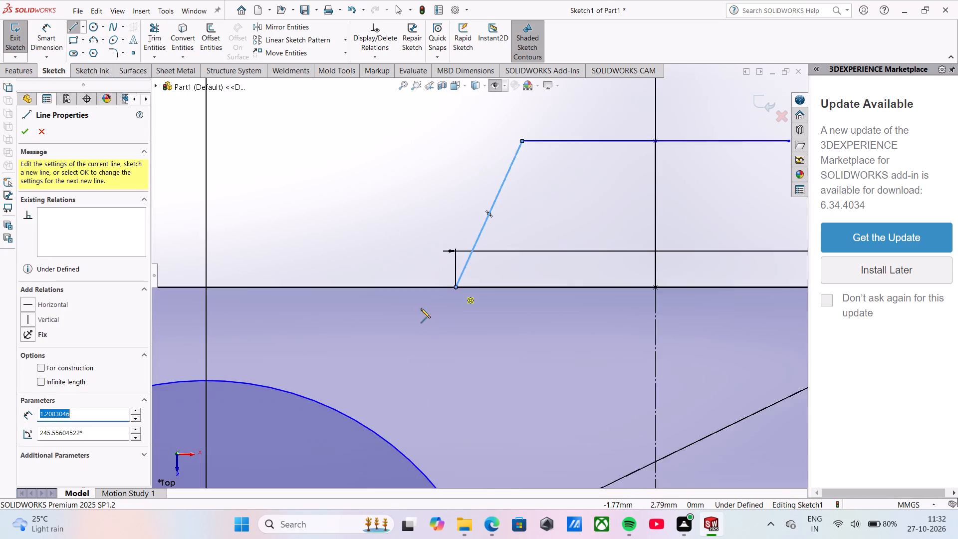
scroll(421, 308, "up", 3)
left_click(629, 213)
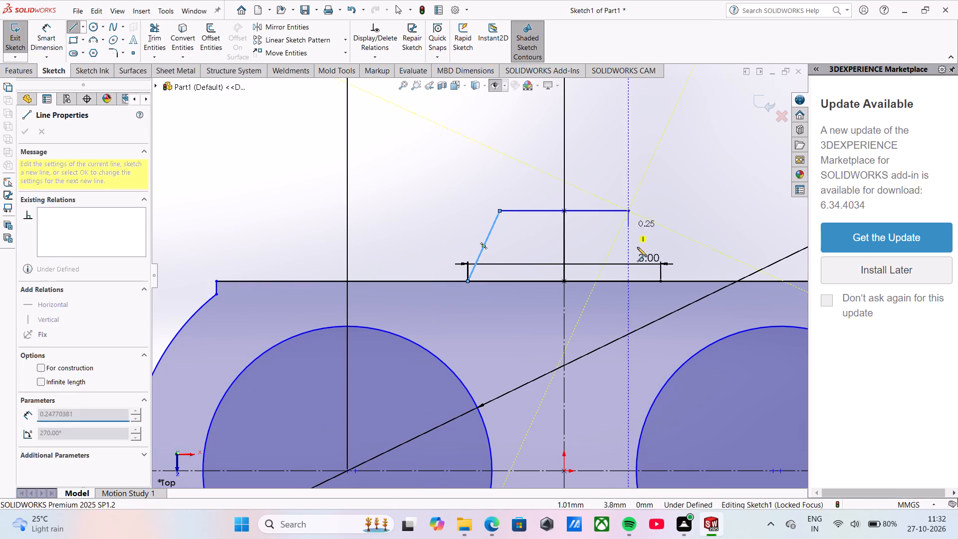
scroll(644, 274, "down", 9)
left_click(574, 300)
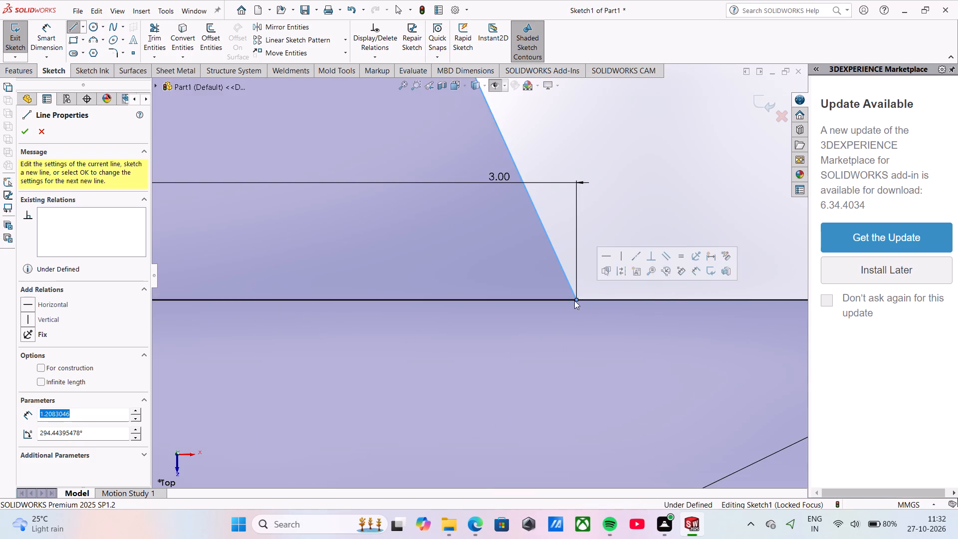
scroll(574, 300, "up", 15)
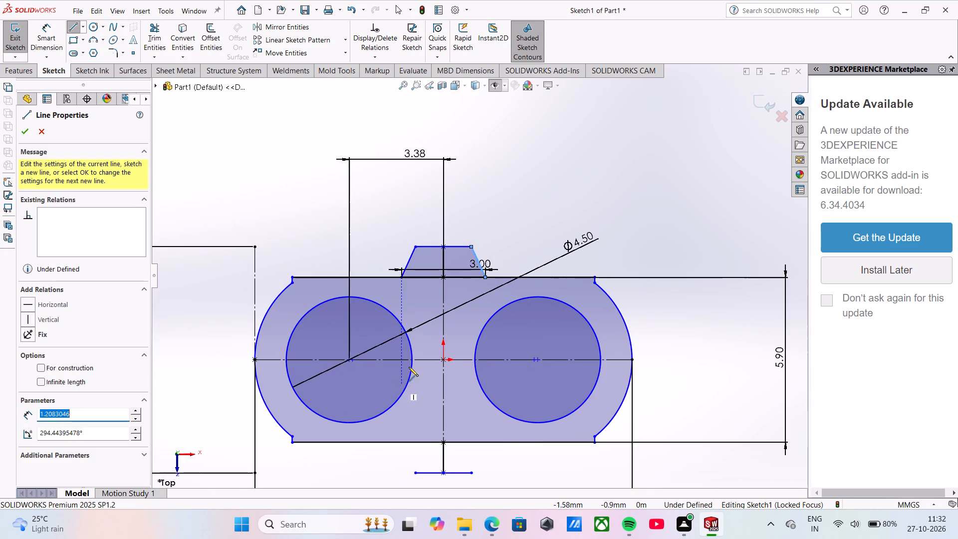
scroll(405, 341, "up", 1)
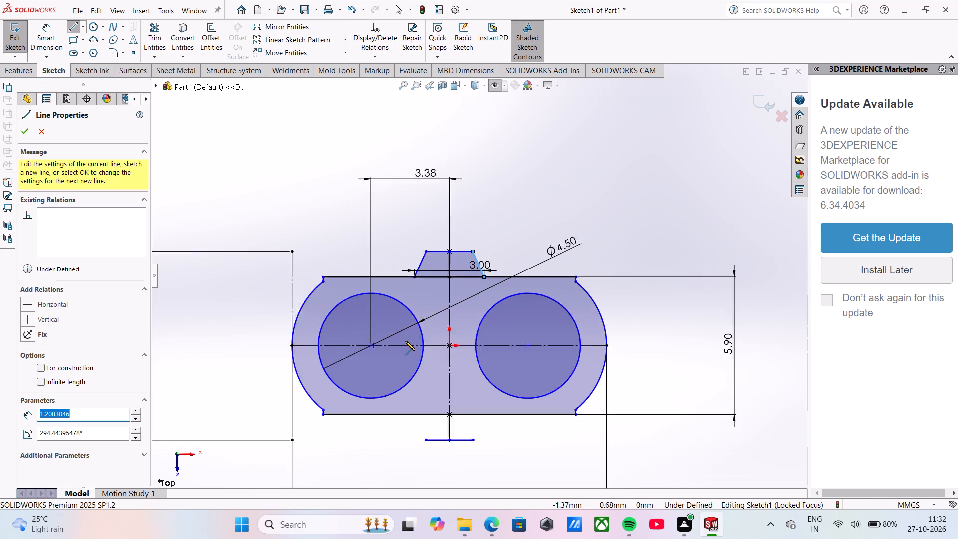
Sketch a circle about 1.36 mm in diameter centred on the midpoint of the outline's upper horizontal line.
scroll(405, 341, "up", 5)
scroll(478, 249, "down", 5)
scroll(454, 328, "down", 4)
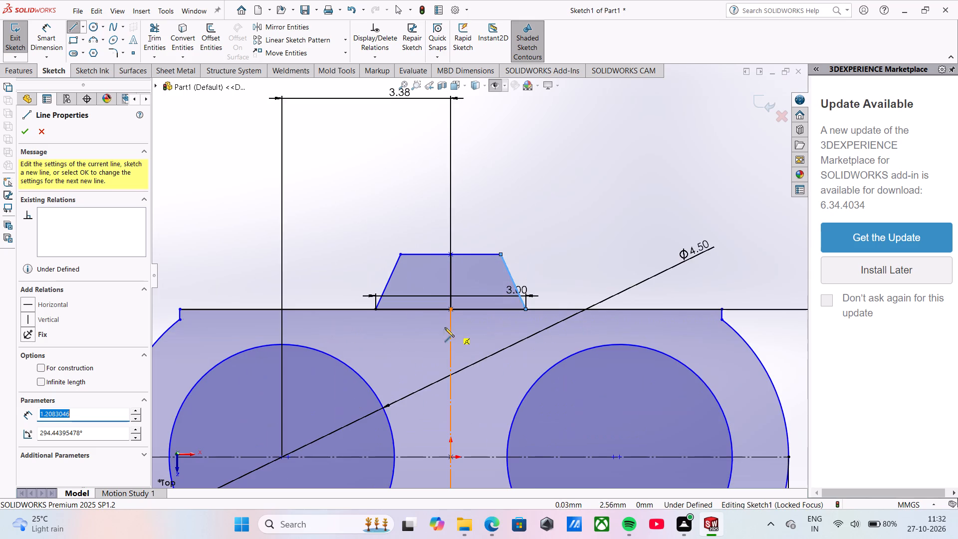
left_click(96, 23)
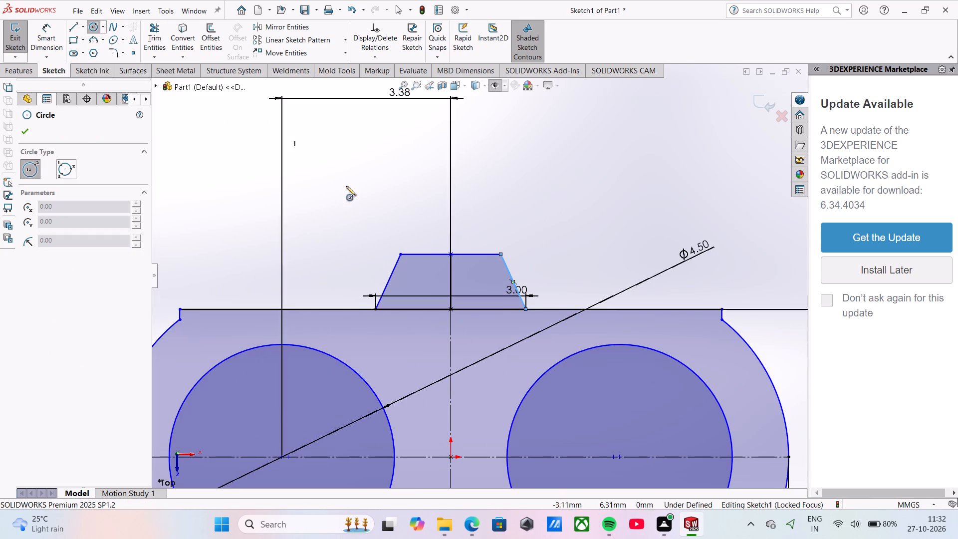
left_click(449, 312)
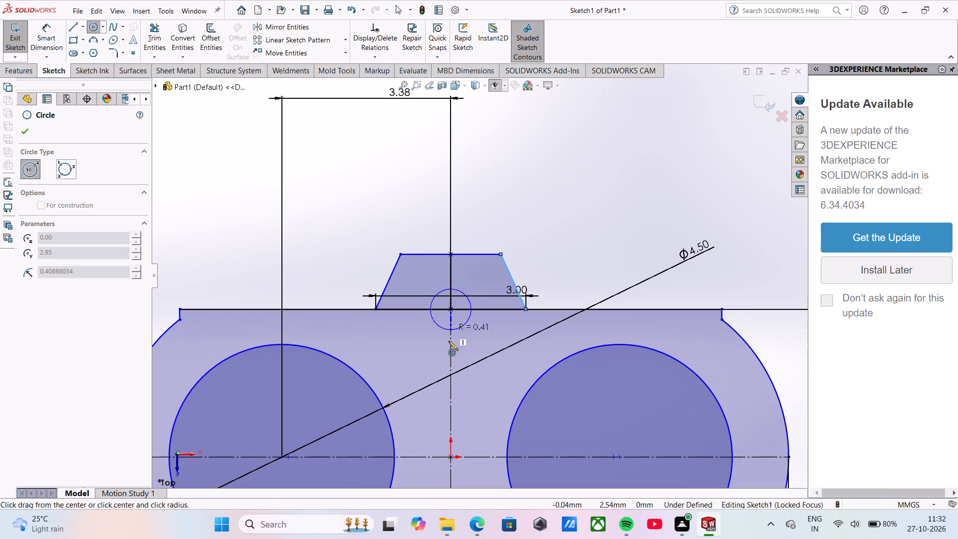
left_click(449, 343)
Dimension the small circle on the outline's upper edge with a diameter of 1.5 mm.
left_click(53, 37)
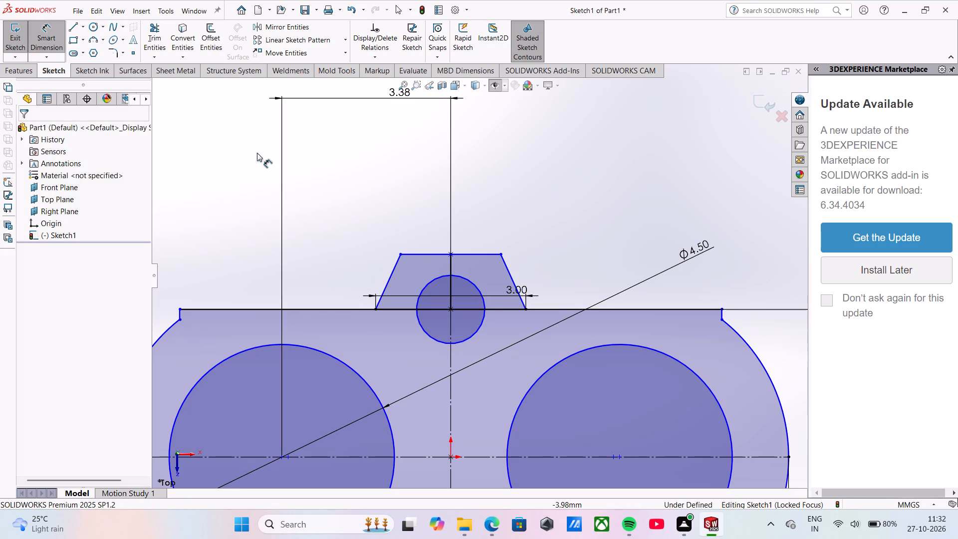
left_click(466, 282)
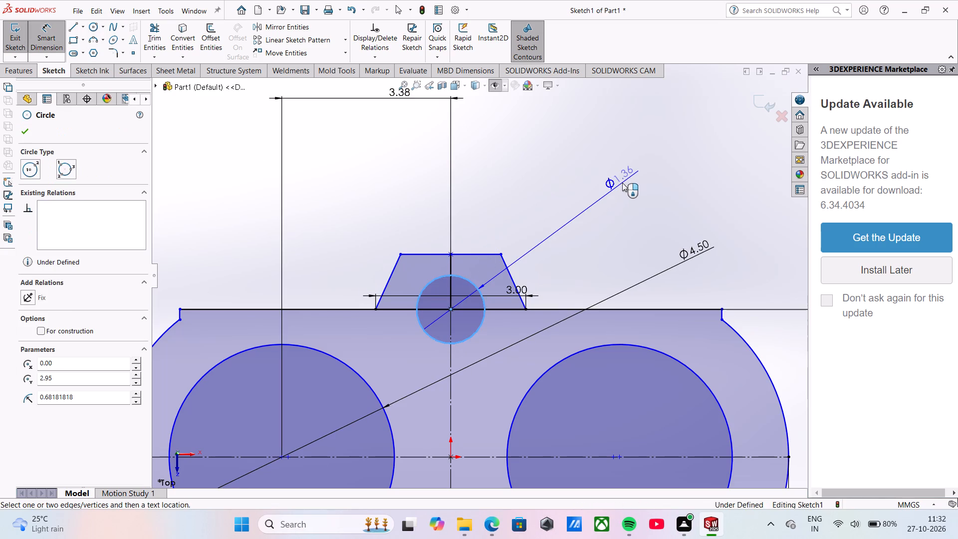
left_click(622, 183)
type("0.")
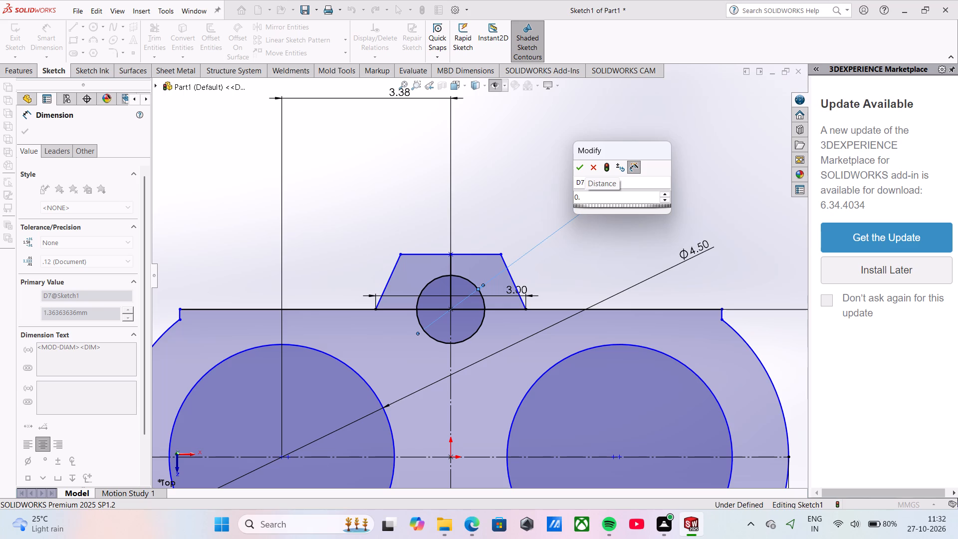
key("Left")
key("Left")
key("Delete")
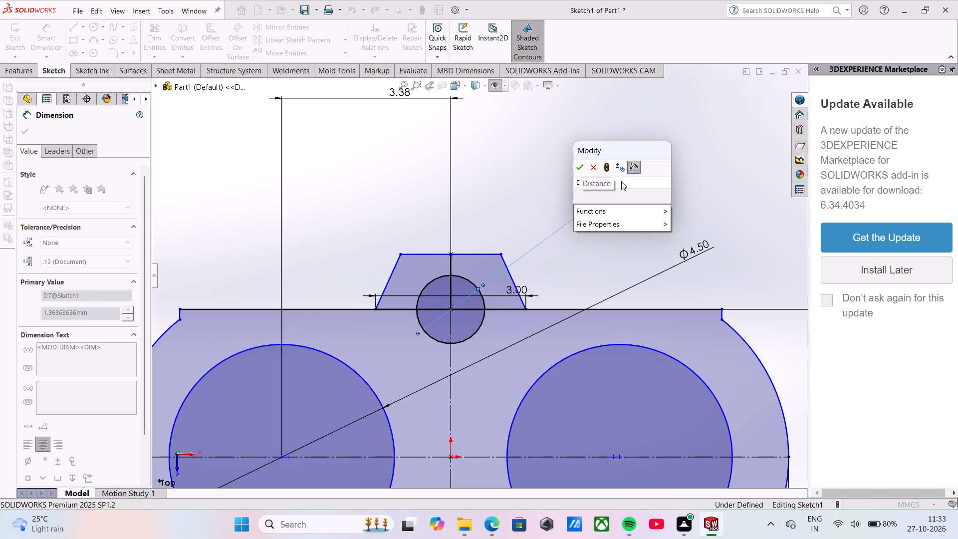
key("1")
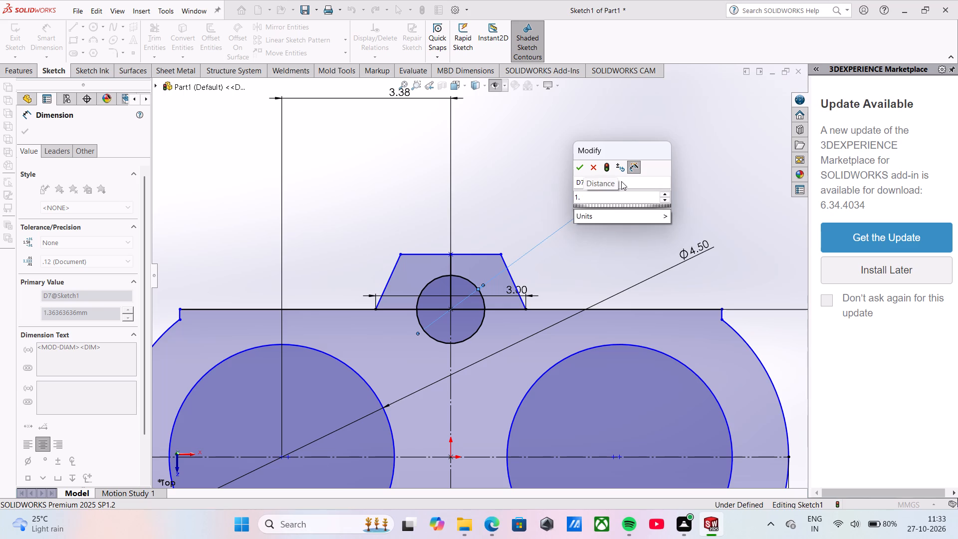
key("Right")
key("5")
key("Return")
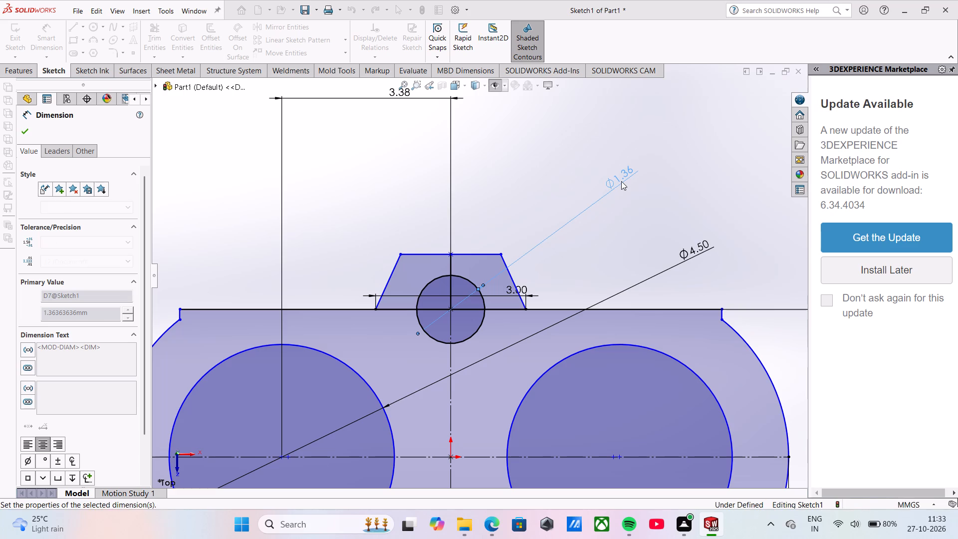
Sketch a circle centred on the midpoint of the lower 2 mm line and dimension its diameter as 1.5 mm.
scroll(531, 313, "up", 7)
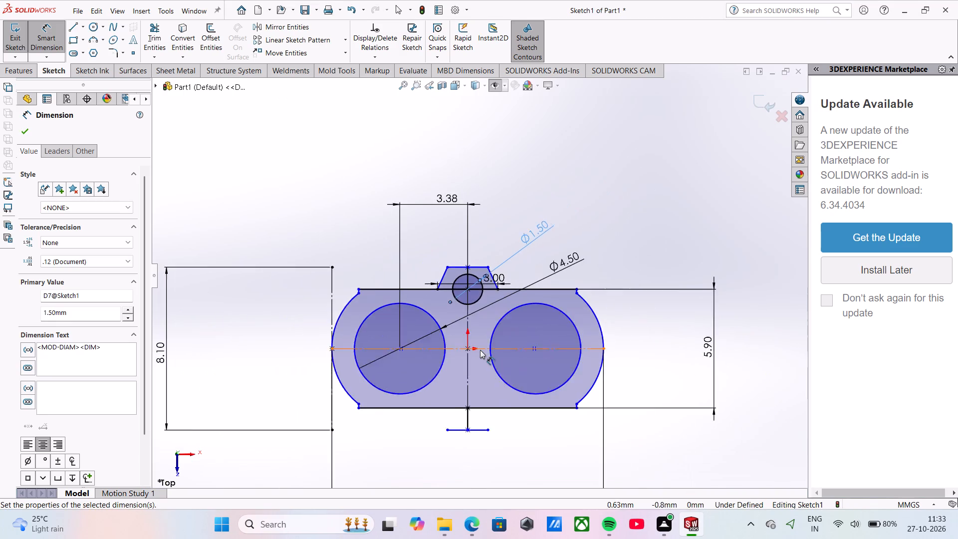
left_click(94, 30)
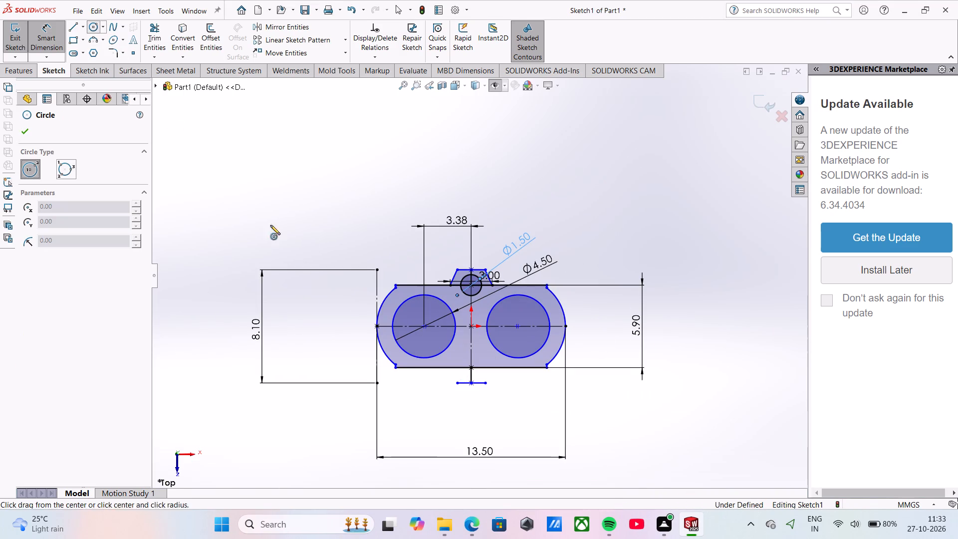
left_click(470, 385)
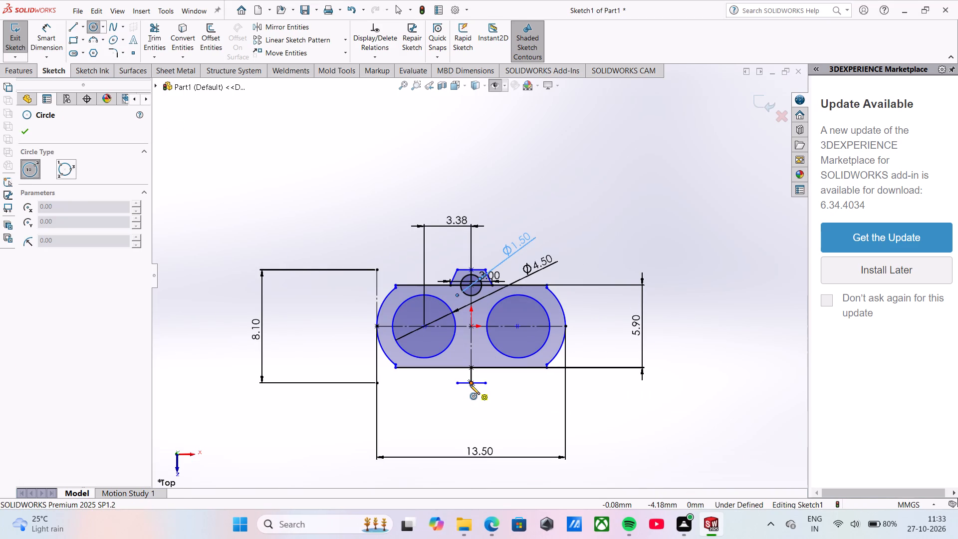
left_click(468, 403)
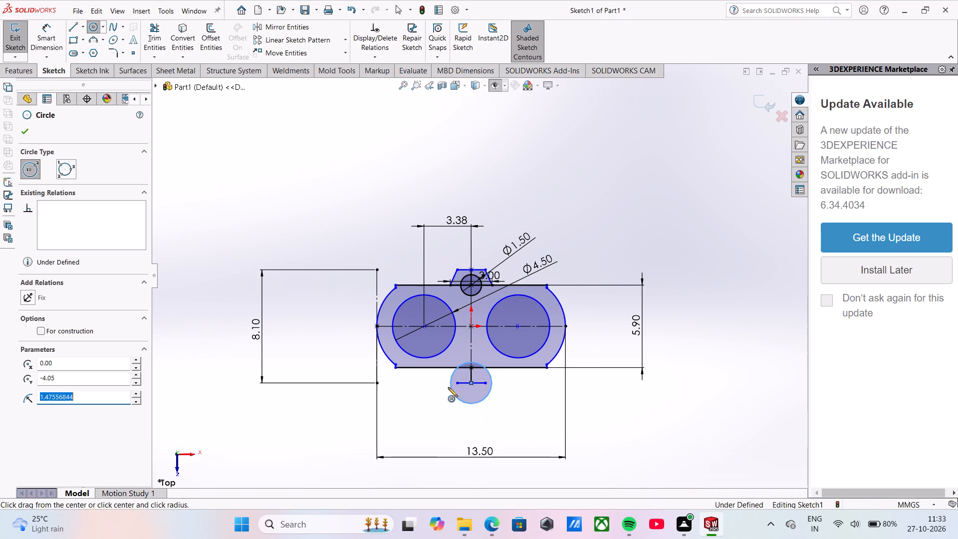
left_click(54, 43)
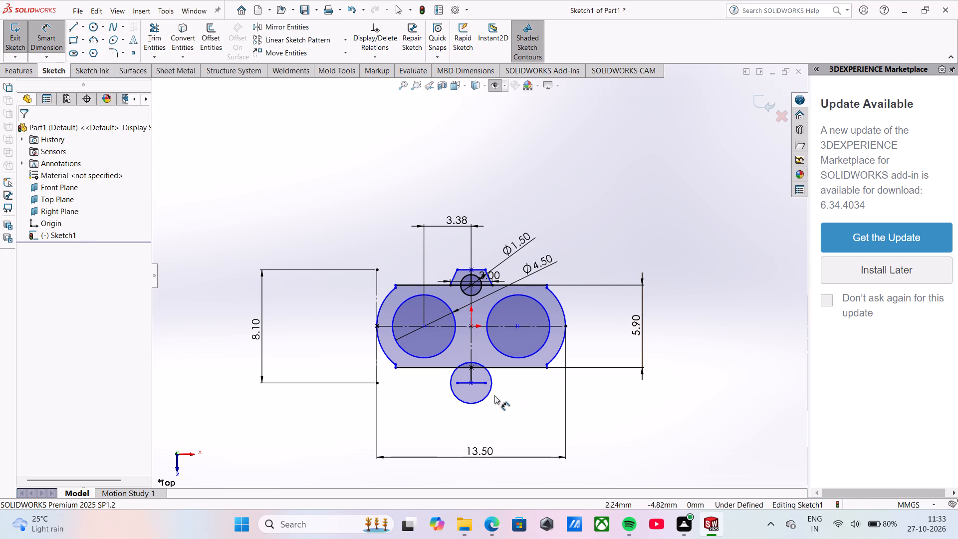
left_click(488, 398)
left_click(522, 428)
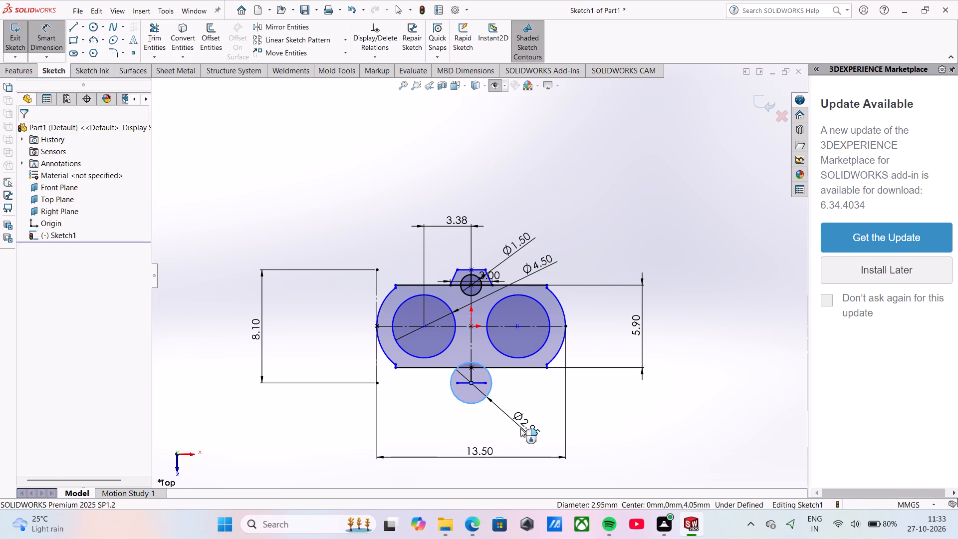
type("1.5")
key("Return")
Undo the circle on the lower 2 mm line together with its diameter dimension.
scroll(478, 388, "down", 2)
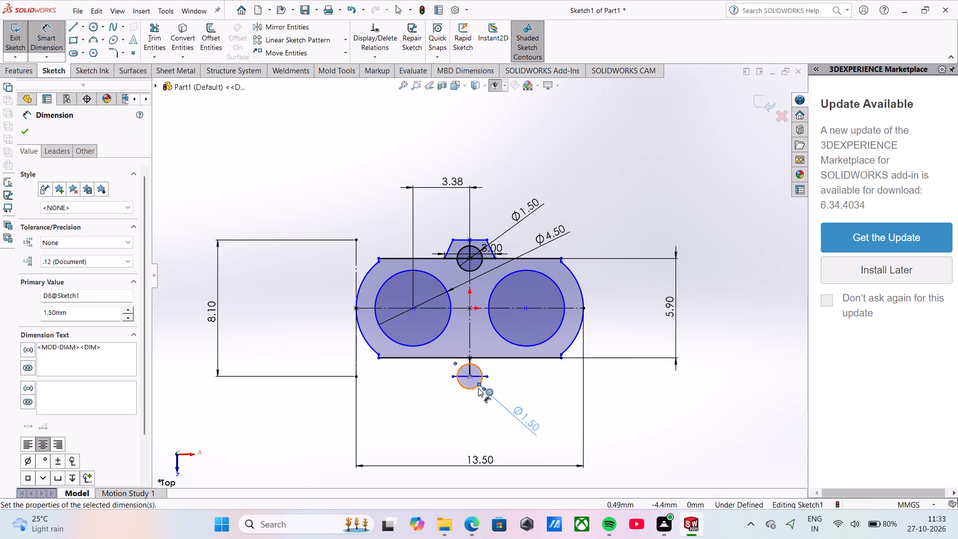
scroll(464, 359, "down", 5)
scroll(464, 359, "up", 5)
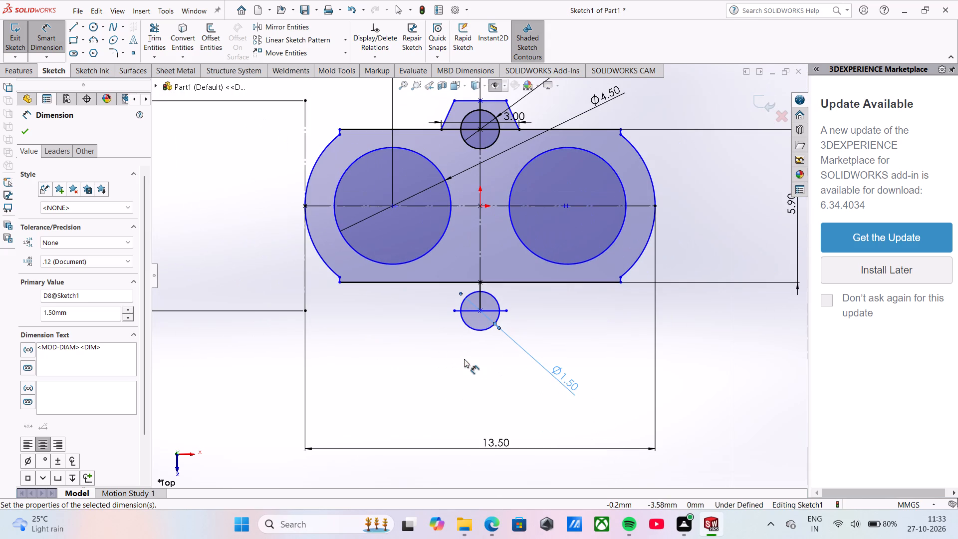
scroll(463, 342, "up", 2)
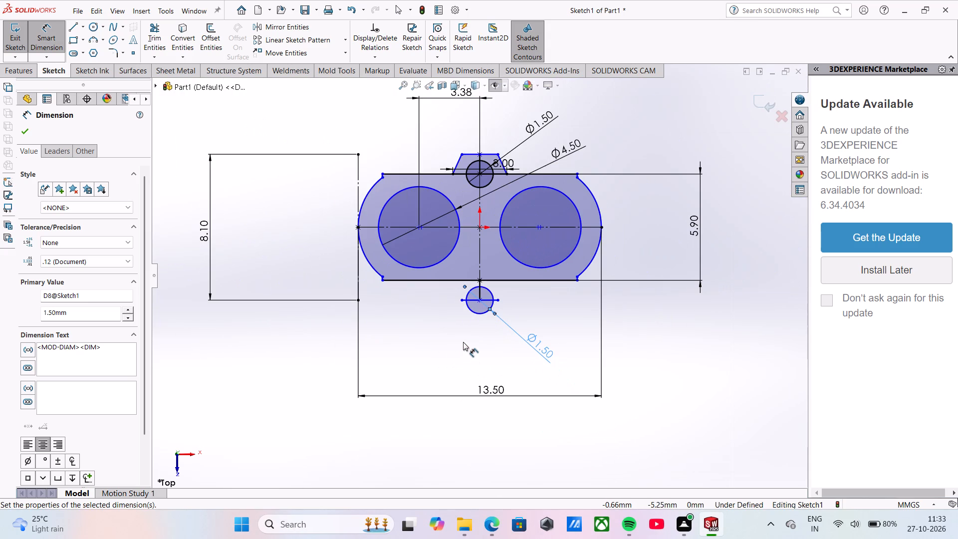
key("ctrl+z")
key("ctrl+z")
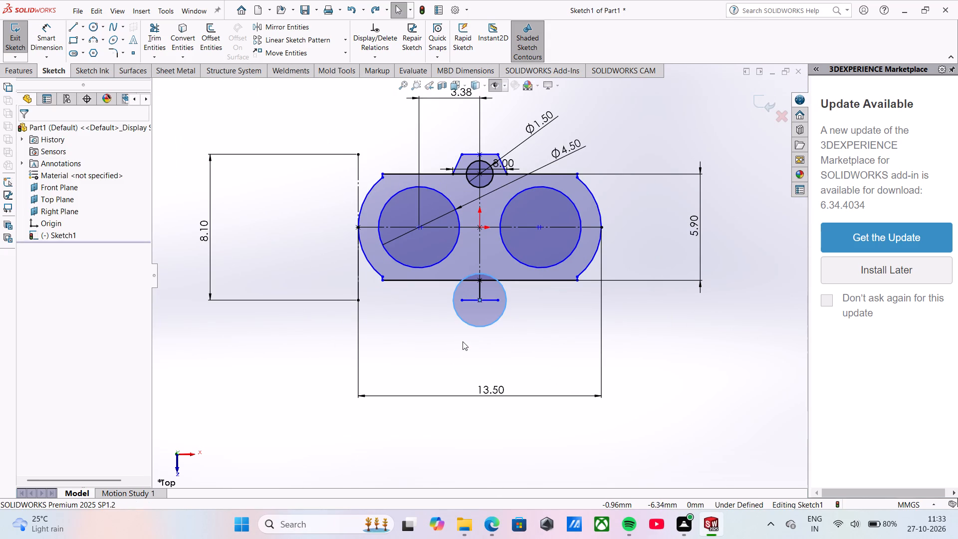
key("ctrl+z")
Undo the 1.5 mm diameter change on the small circle at the outline's upper edge.
key("ctrl+z")
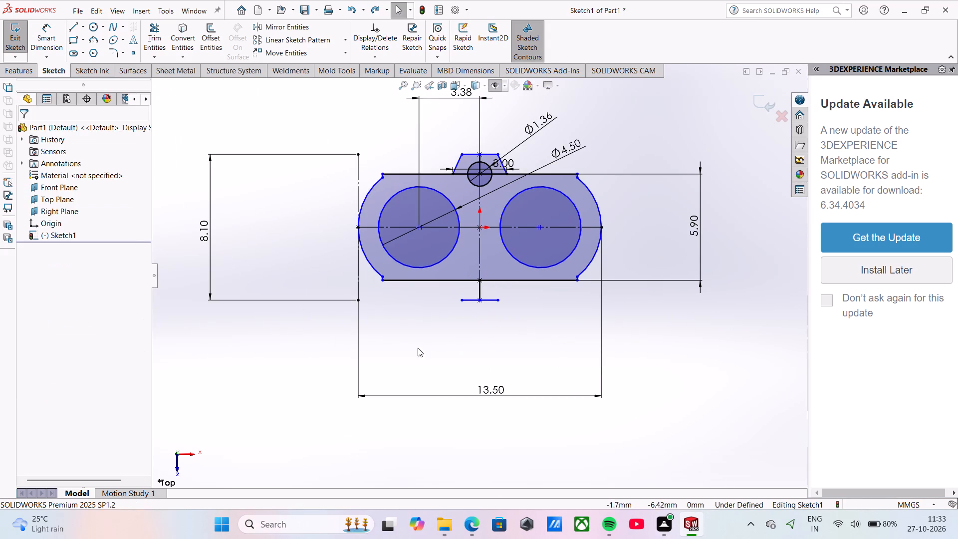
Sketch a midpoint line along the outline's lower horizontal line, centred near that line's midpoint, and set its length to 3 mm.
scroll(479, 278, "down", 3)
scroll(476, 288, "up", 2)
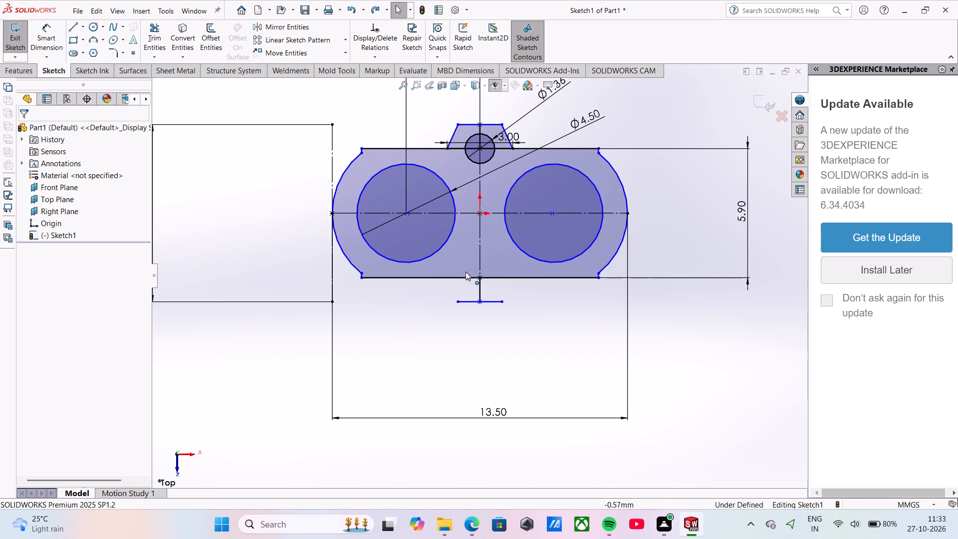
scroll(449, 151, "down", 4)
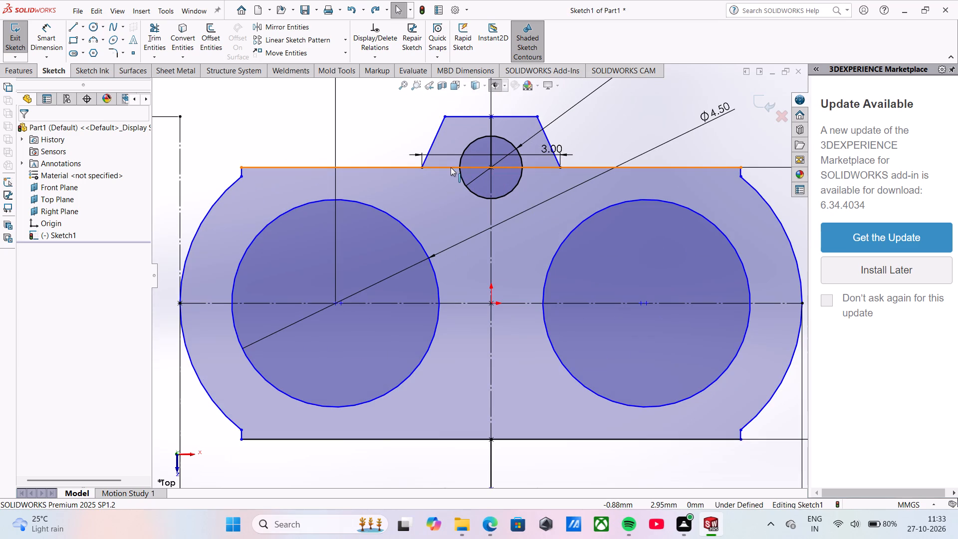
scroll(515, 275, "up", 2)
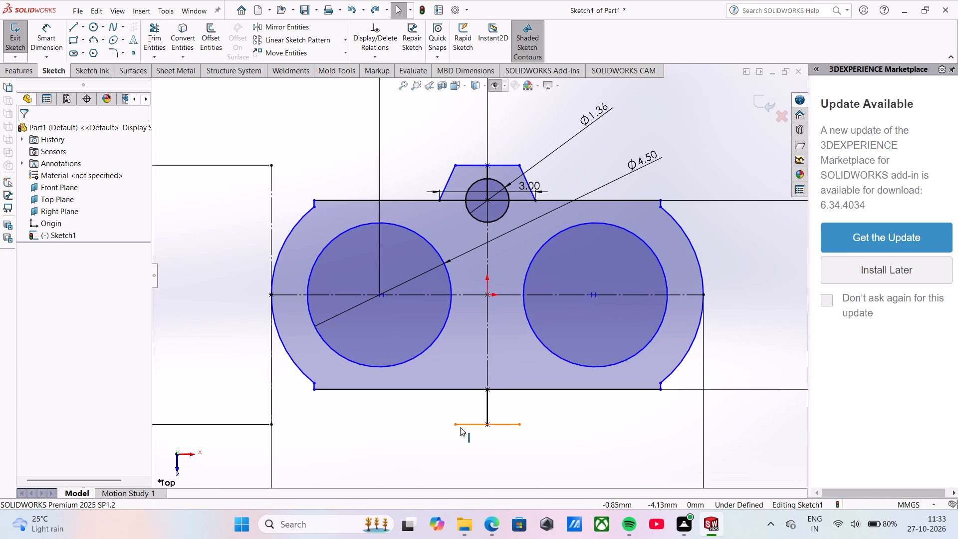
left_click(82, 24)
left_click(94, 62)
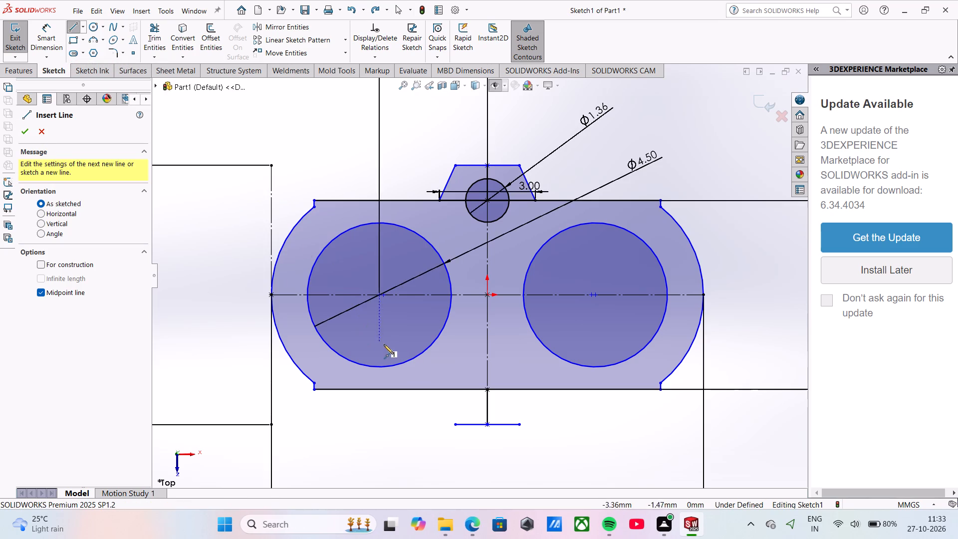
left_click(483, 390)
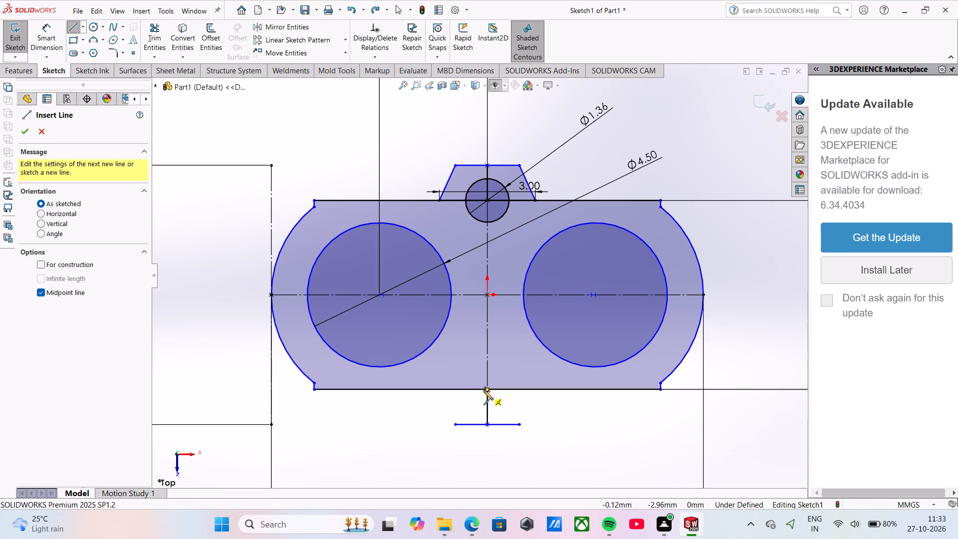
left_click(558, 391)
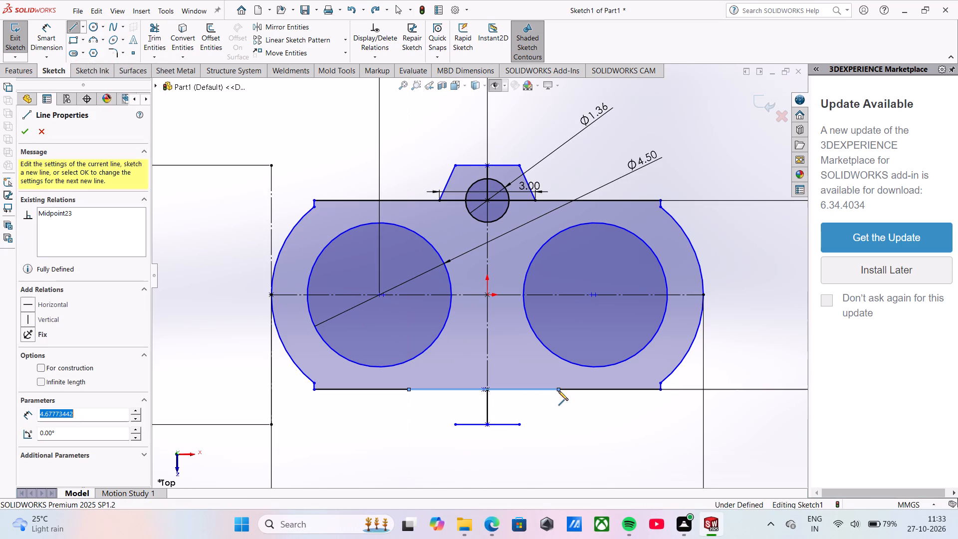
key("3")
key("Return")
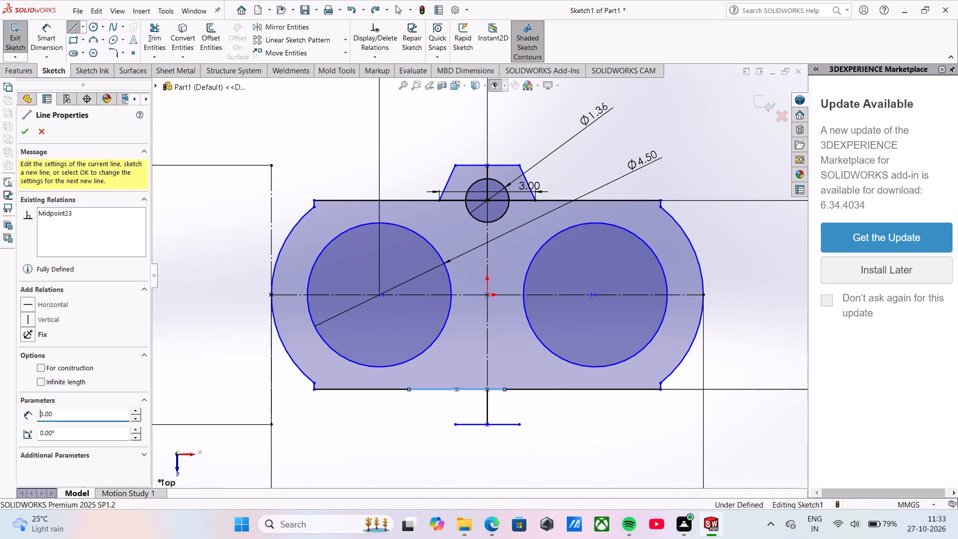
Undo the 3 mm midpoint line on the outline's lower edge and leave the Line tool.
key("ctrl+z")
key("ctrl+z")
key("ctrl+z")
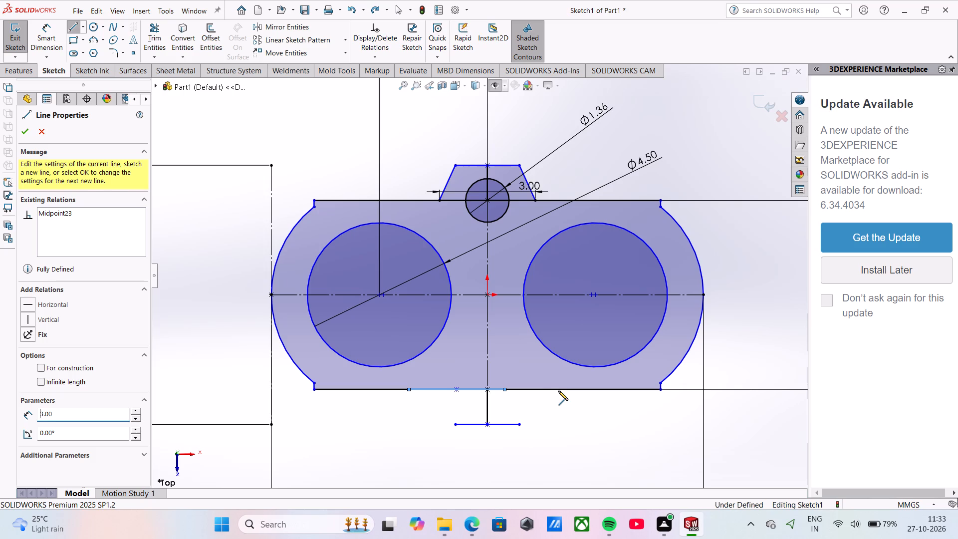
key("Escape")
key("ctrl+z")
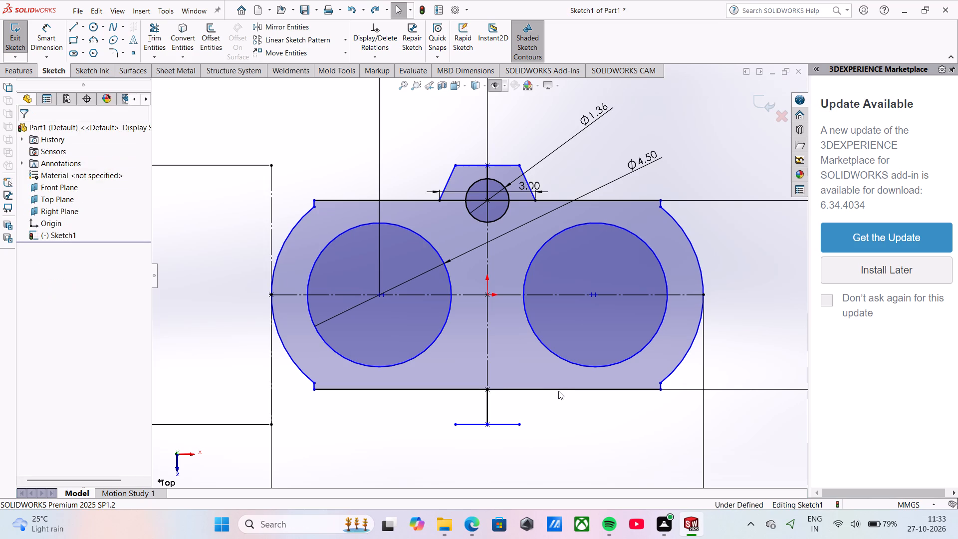
Sketch a line about 3 mm long on the outline's lower edge, its ends vertically aligned with the upper trapezoid's base ends.
scroll(495, 212, "down", 3)
scroll(490, 295, "up", 3)
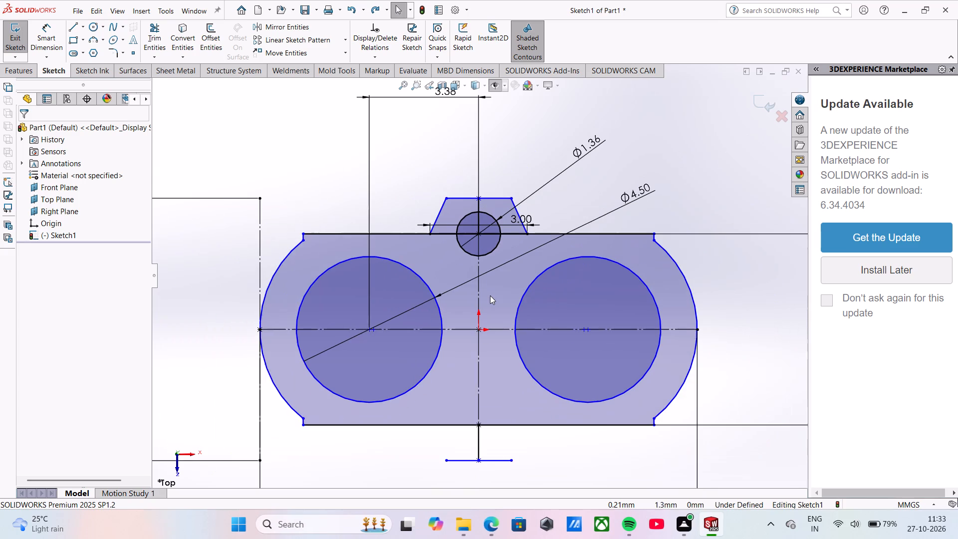
left_click(72, 30)
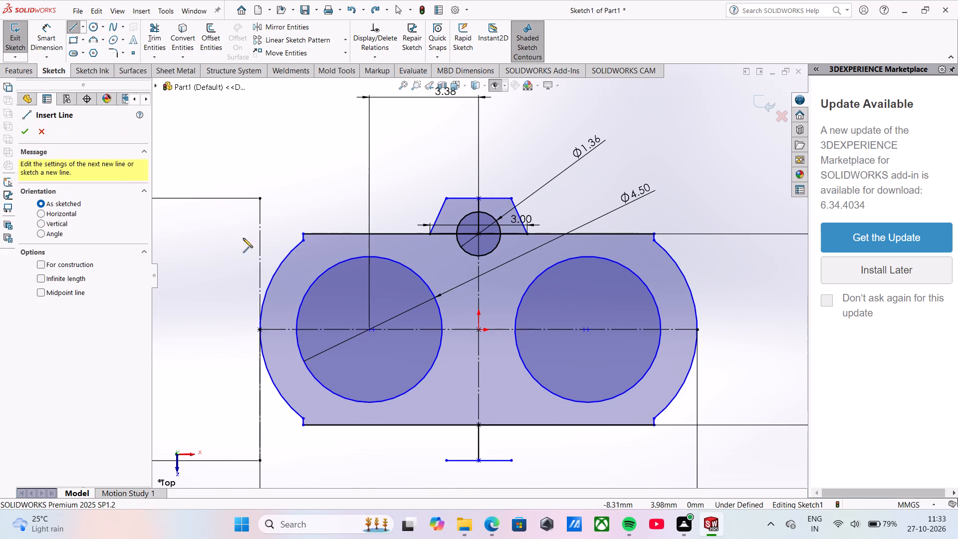
left_click(429, 423)
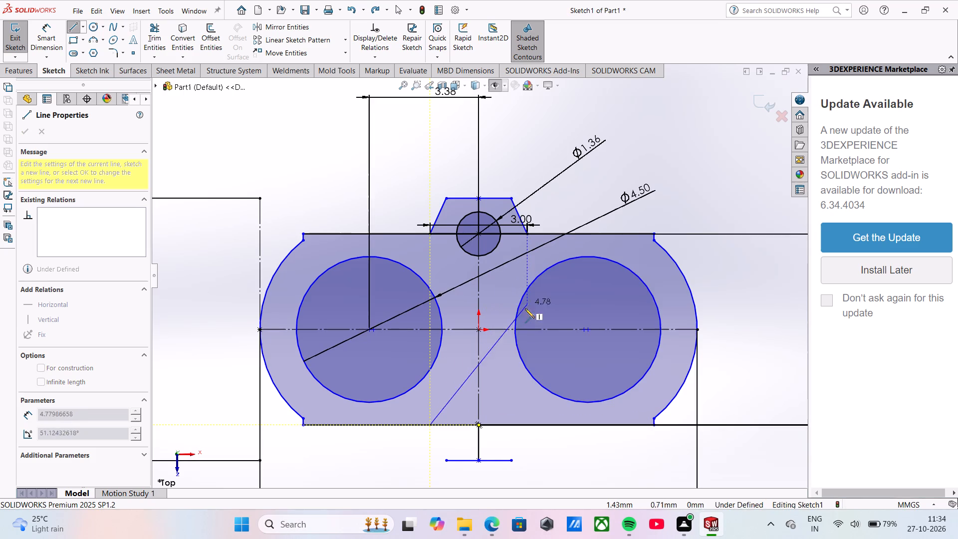
left_click(526, 423)
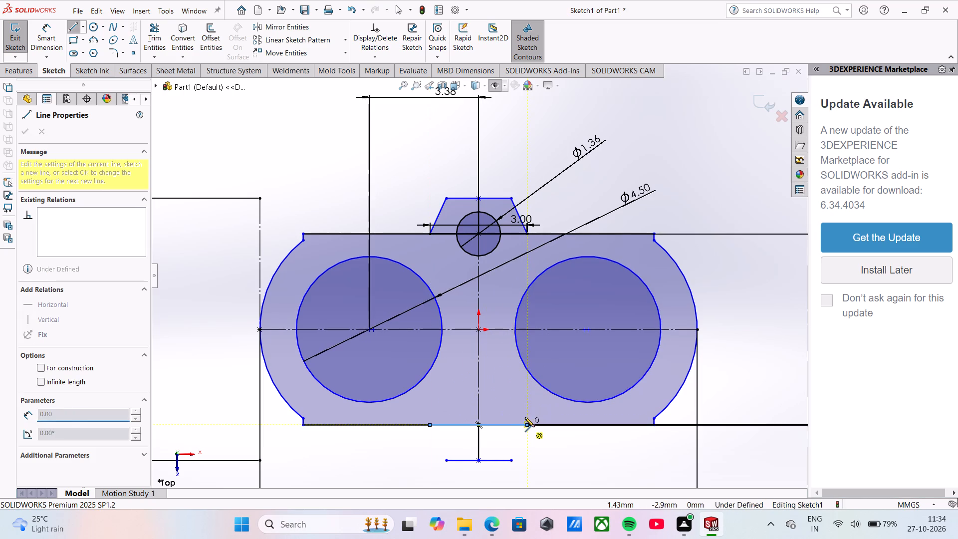
key("Escape")
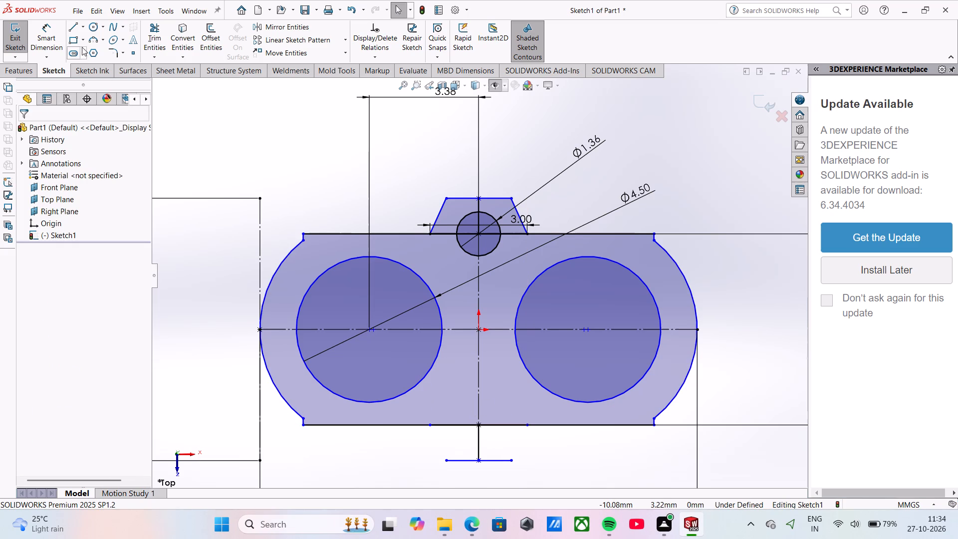
Close the lower trapezoidal tab with two slanted lines from its short base's ends to the 3 mm line on the outline's lower edge.
left_click(70, 26)
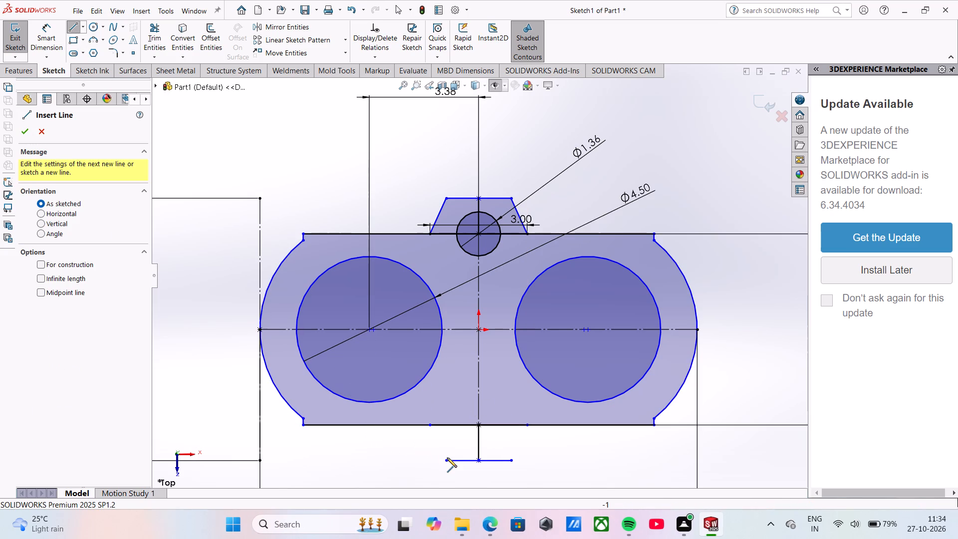
left_click(446, 463)
left_click(430, 424)
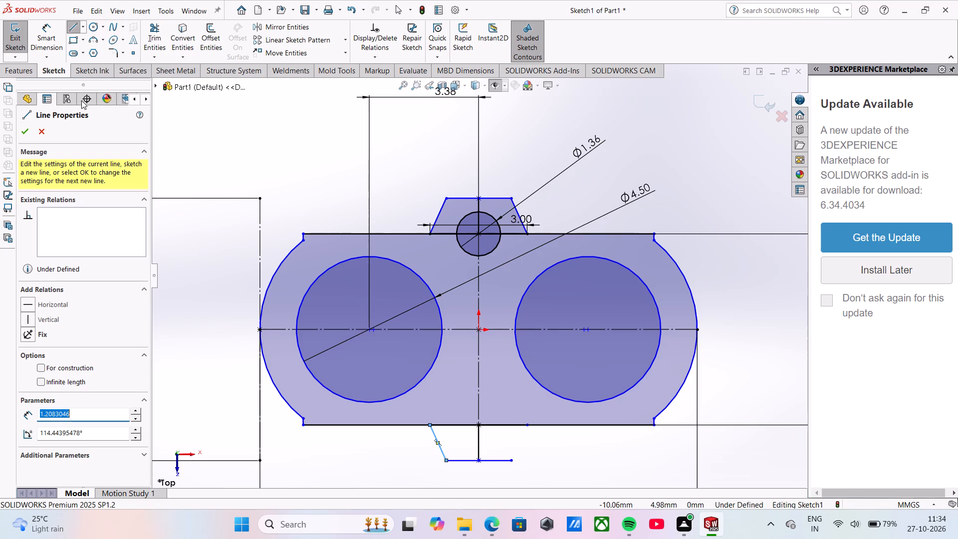
left_click(71, 29)
left_click(71, 29)
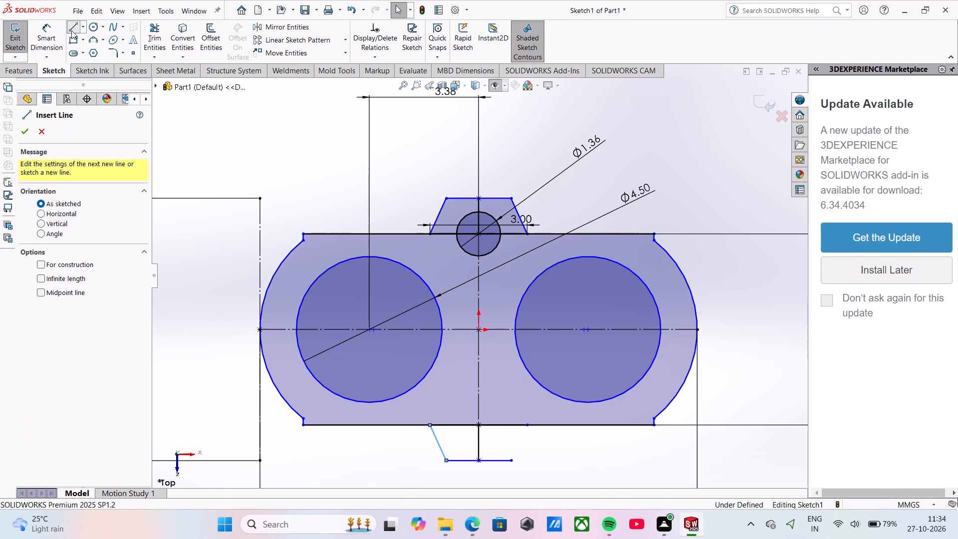
left_click(510, 461)
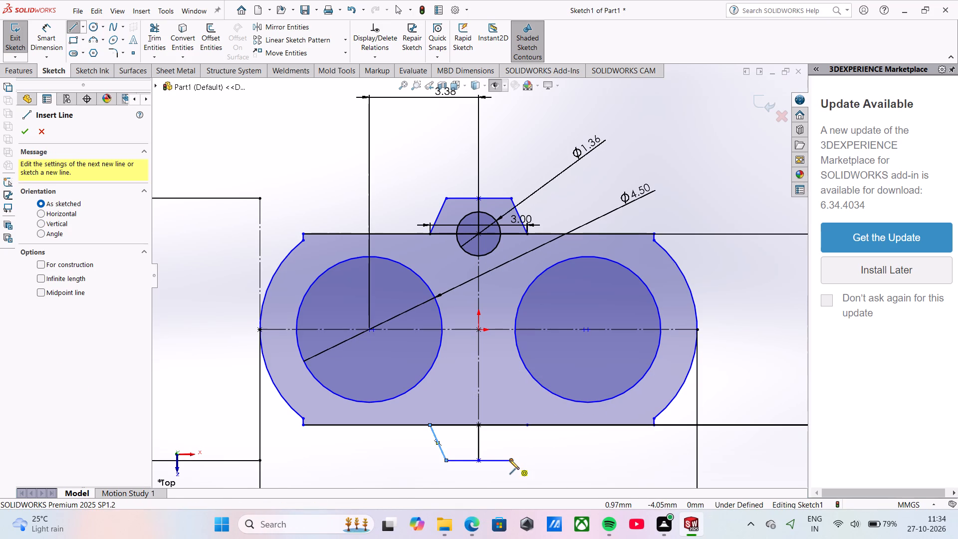
left_click(526, 425)
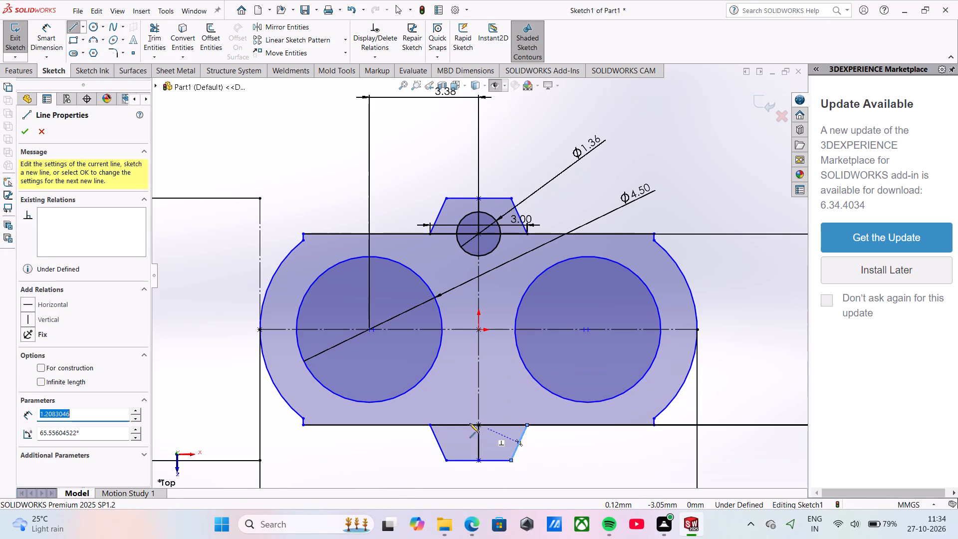
key("Escape")
Sketch a circle centred on the midpoint of the outline's lower edge and dimension its diameter as 1.36 mm.
scroll(456, 404, "down", 1)
scroll(411, 156, "up", 1)
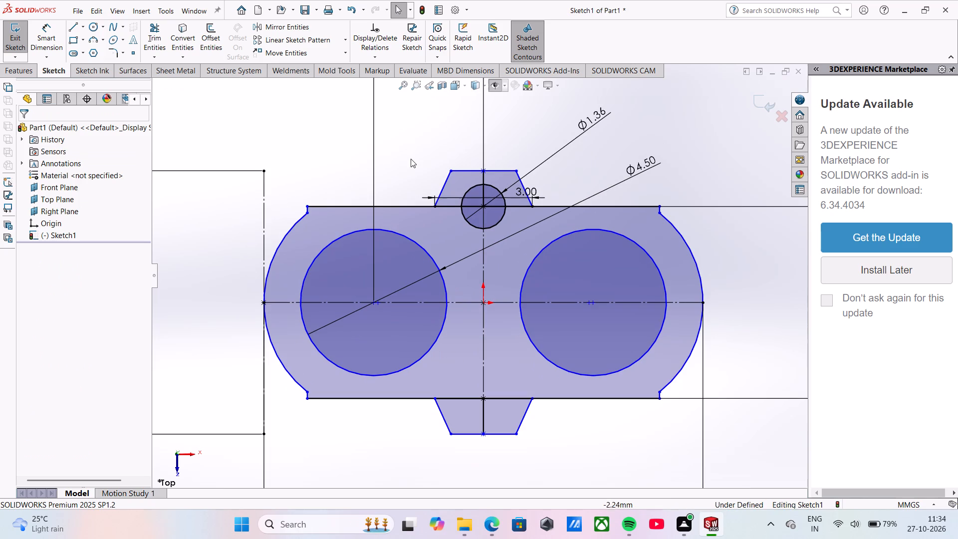
left_click(97, 27)
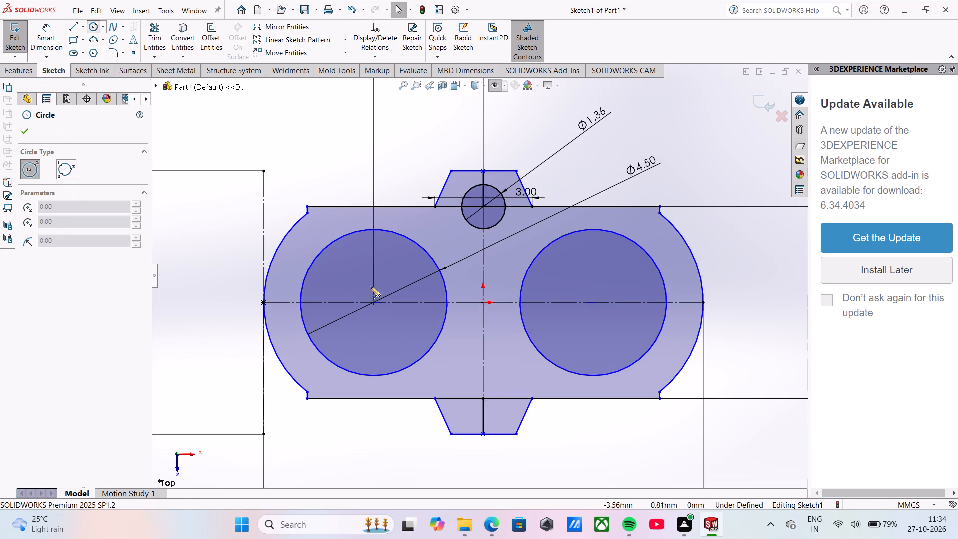
left_click(482, 397)
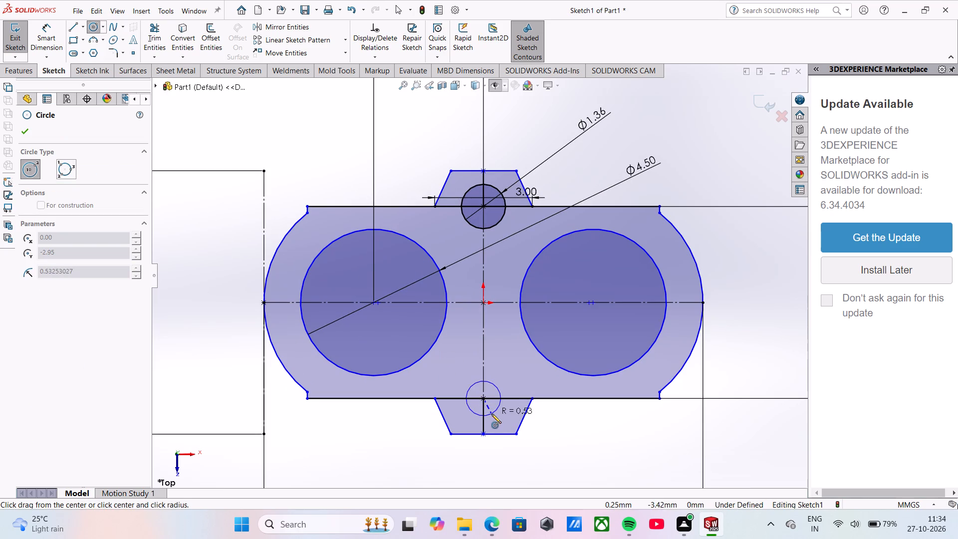
left_click(491, 415)
left_click(38, 35)
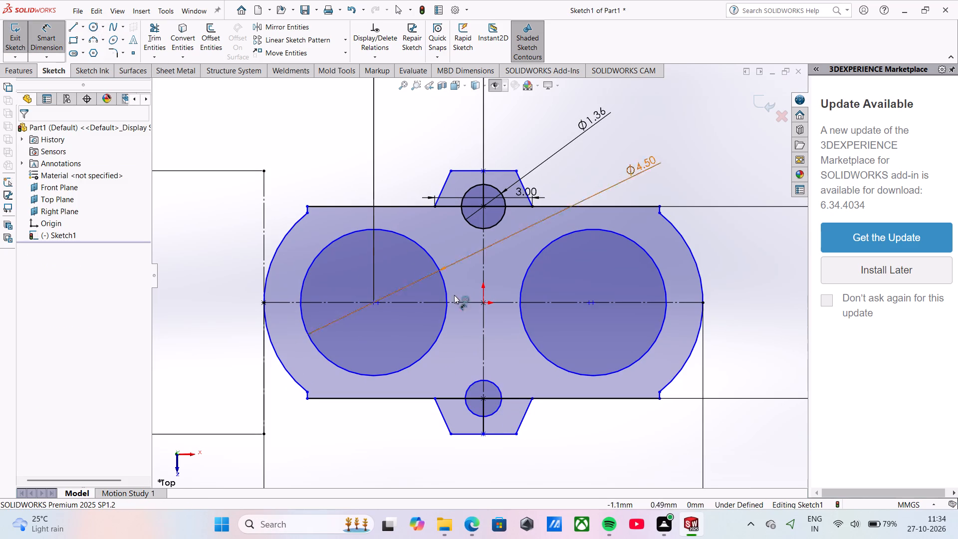
left_click(496, 387)
left_click(551, 436)
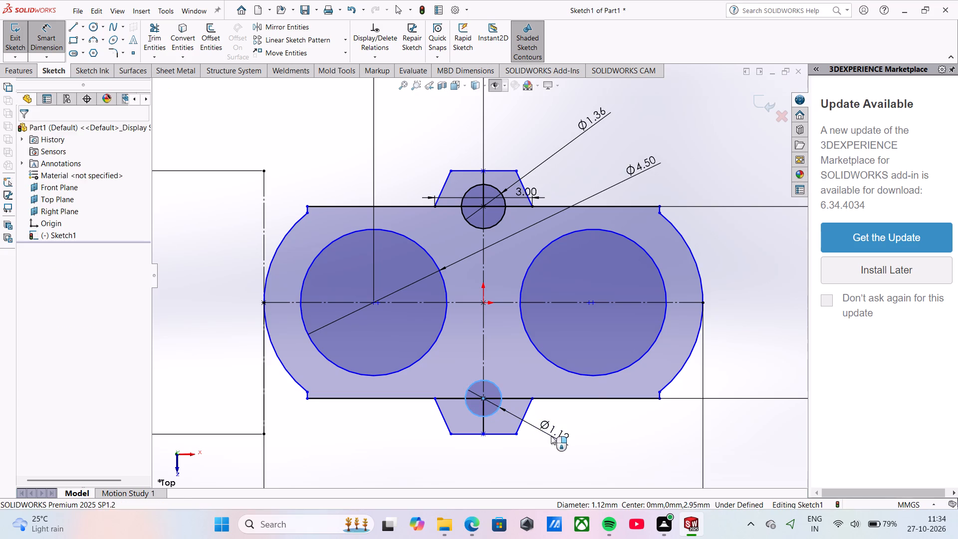
type("1.36")
key("Return")
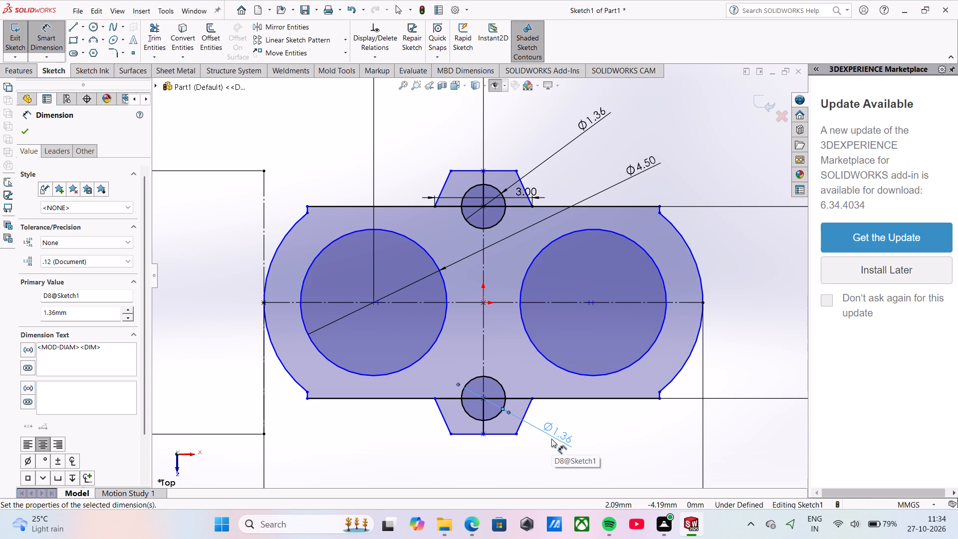
Set the diameters of both small circles, on the outline's lower and upper edges, to 1.5 mm.
double_click(550, 439)
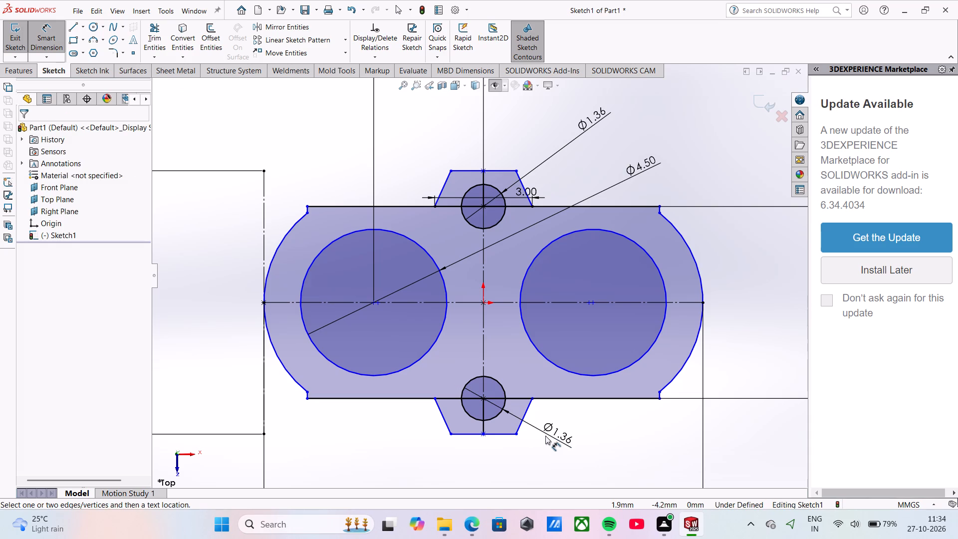
double_click(562, 431)
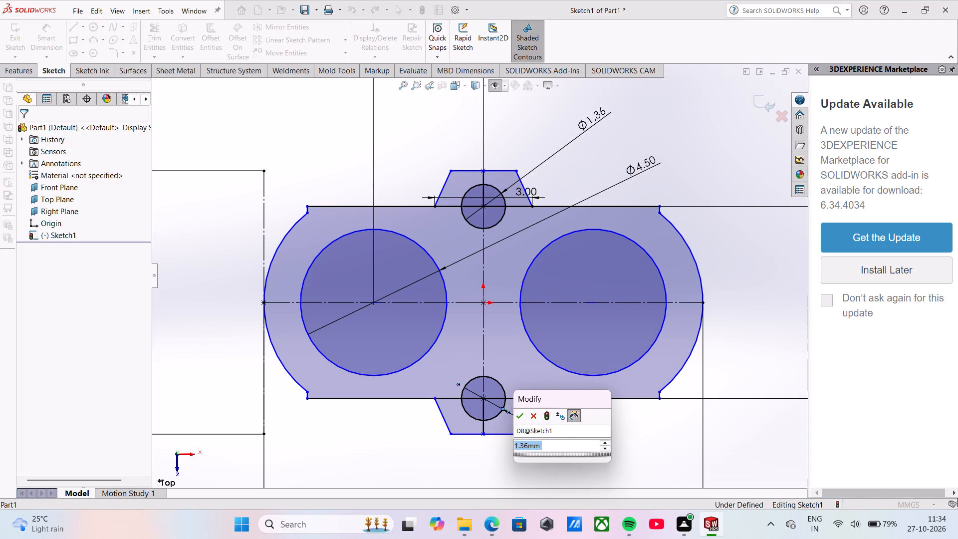
type("1.5")
key("Return")
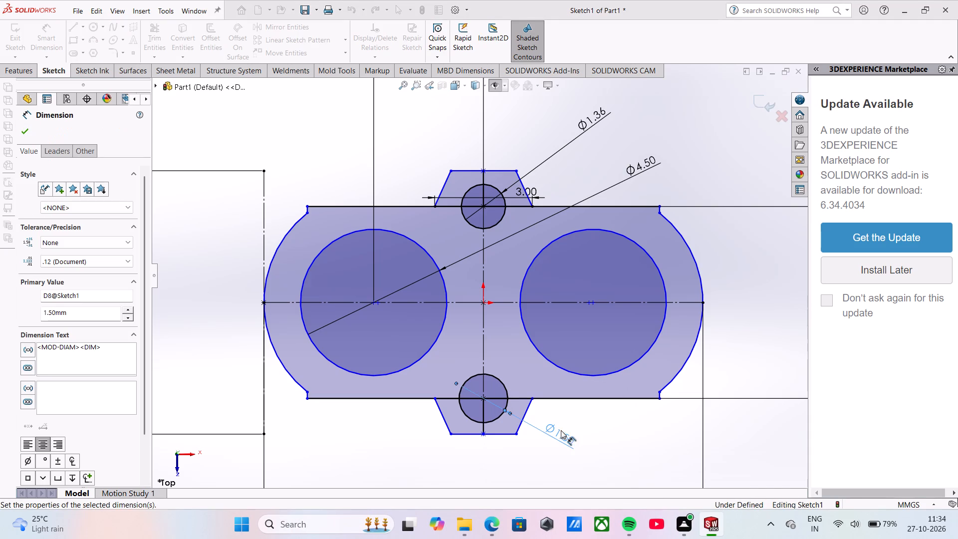
double_click(592, 111)
type("1.5")
key("Return")
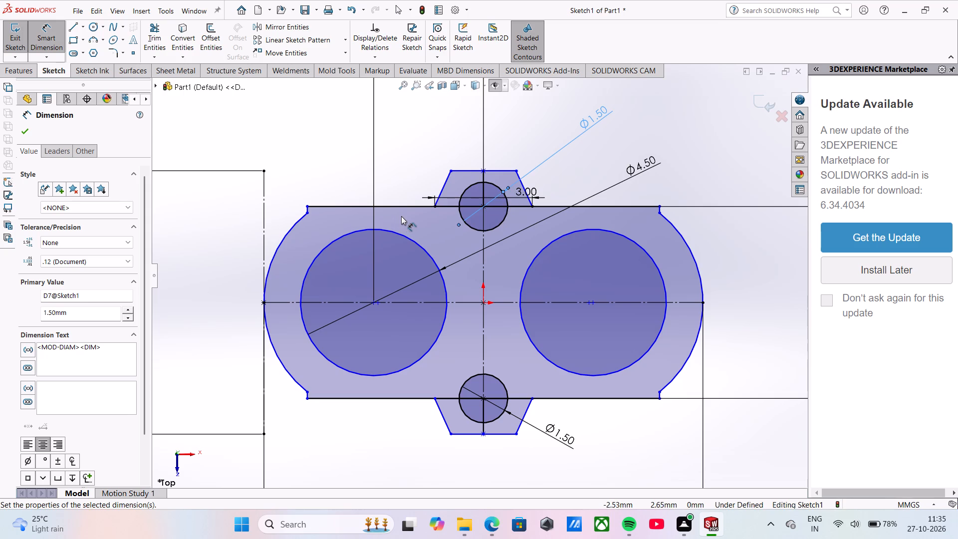
Trim the outline's upper edge between the upper tab's base ends, on both sides of and inside the small circle, accepting relation deletion.
scroll(422, 225, "down", 1)
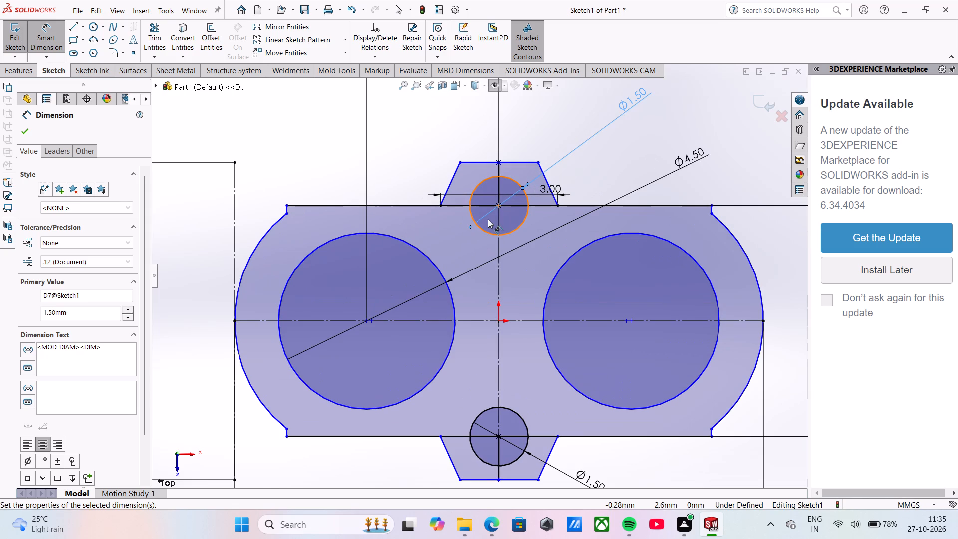
left_click(151, 32)
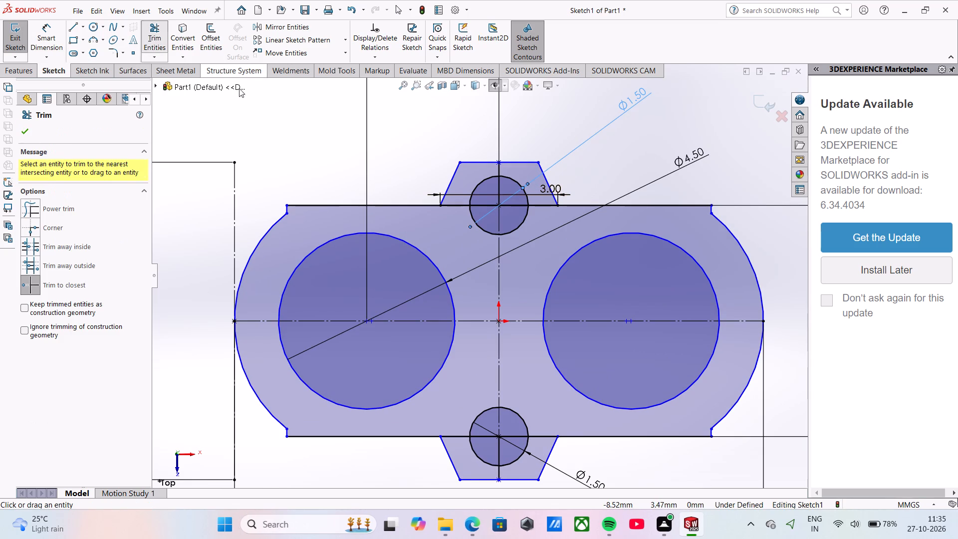
left_click(481, 204)
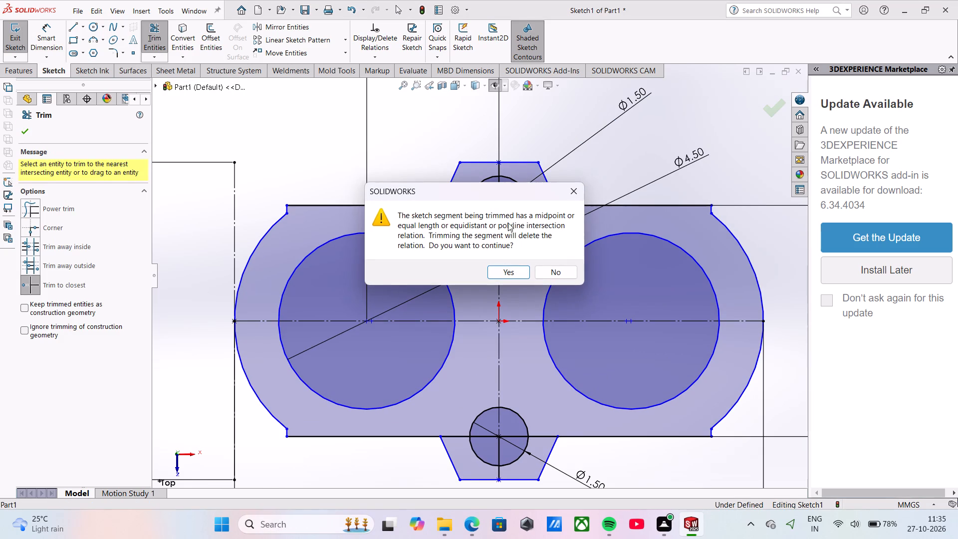
left_click(507, 271)
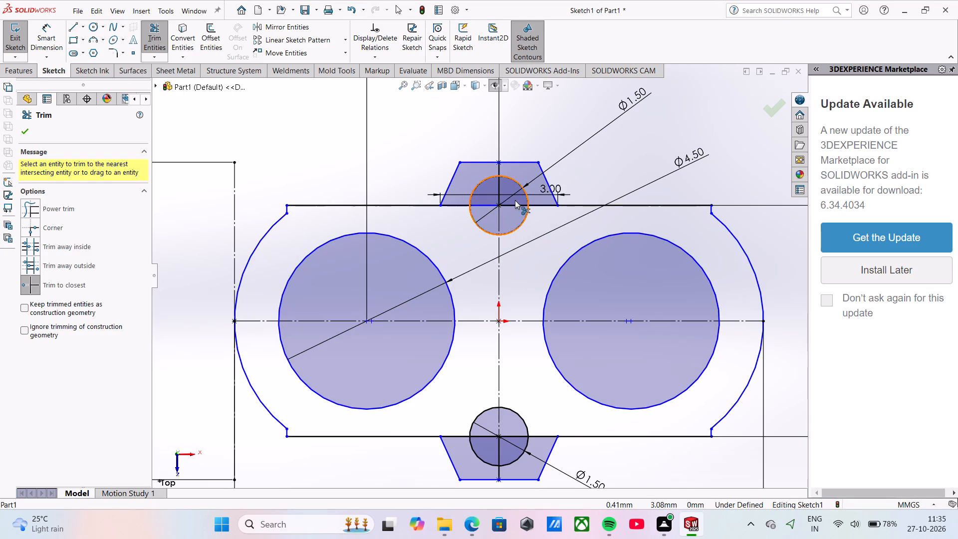
left_click(515, 203)
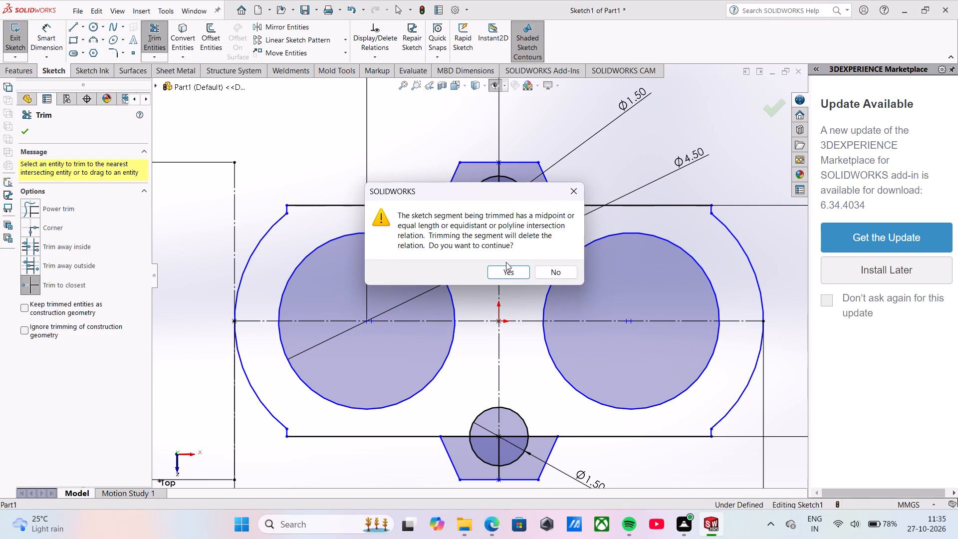
left_click(505, 271)
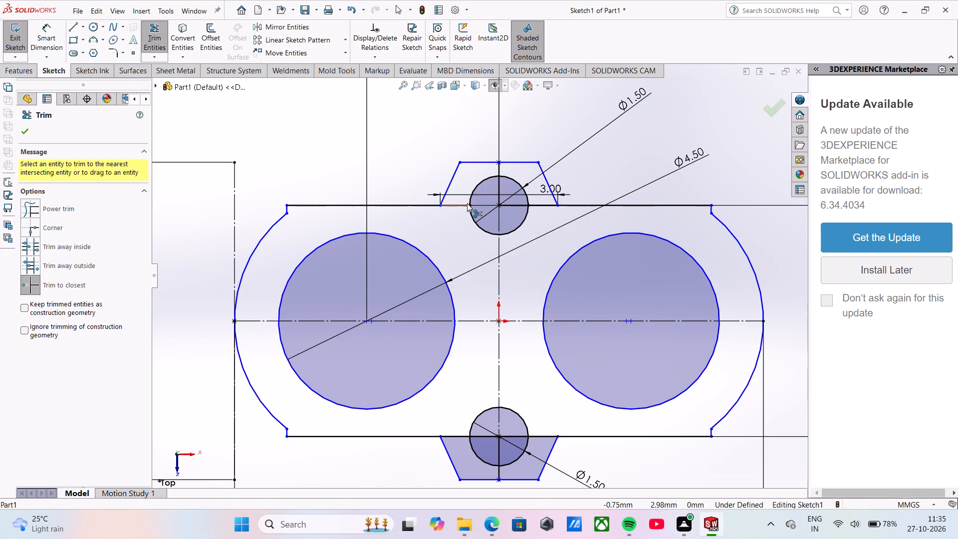
left_click(460, 203)
left_click(545, 202)
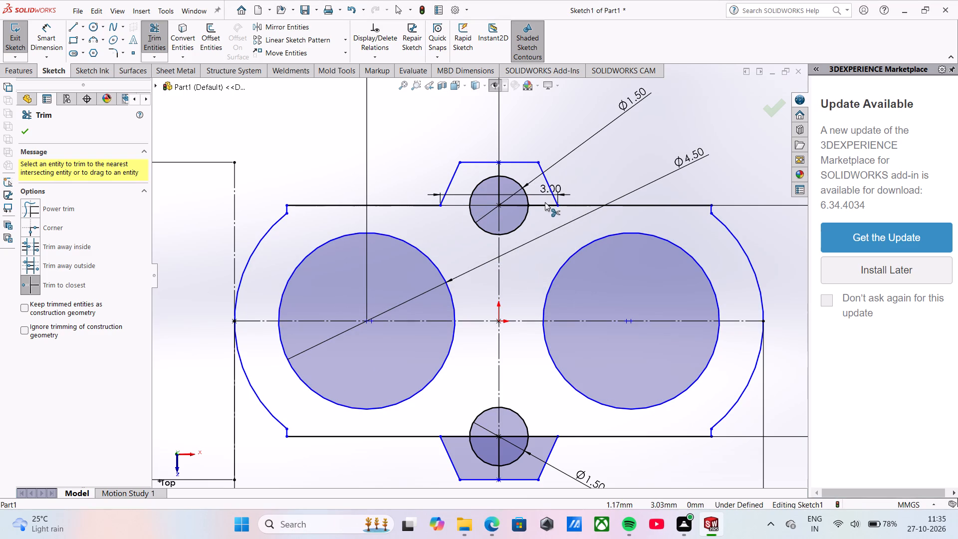
left_click(541, 204)
left_click(541, 204)
left_click(538, 206)
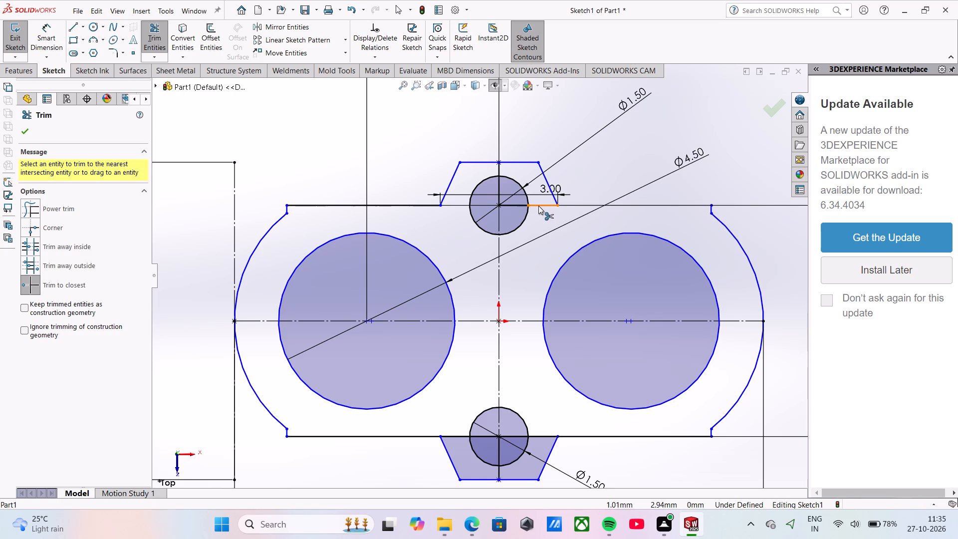
left_click(520, 203)
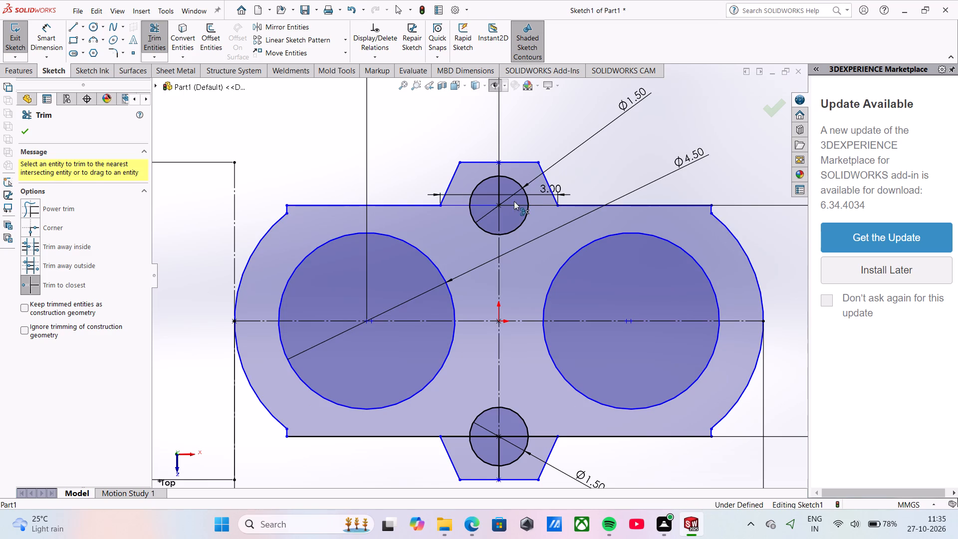
Trim the vertical line pieces and the remaining horizontal piece inside the upper small circle.
left_click(498, 196)
left_click(499, 192)
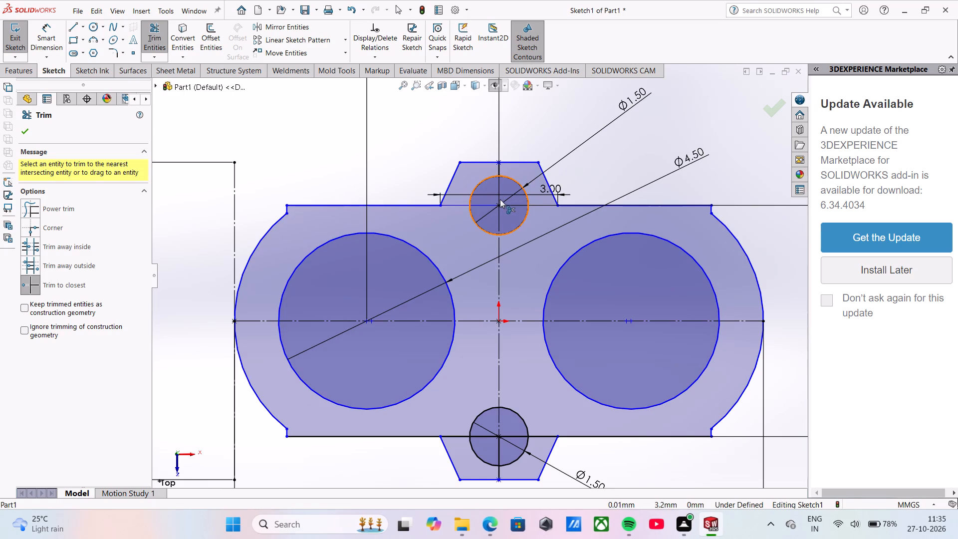
left_click(497, 211)
left_click(501, 269)
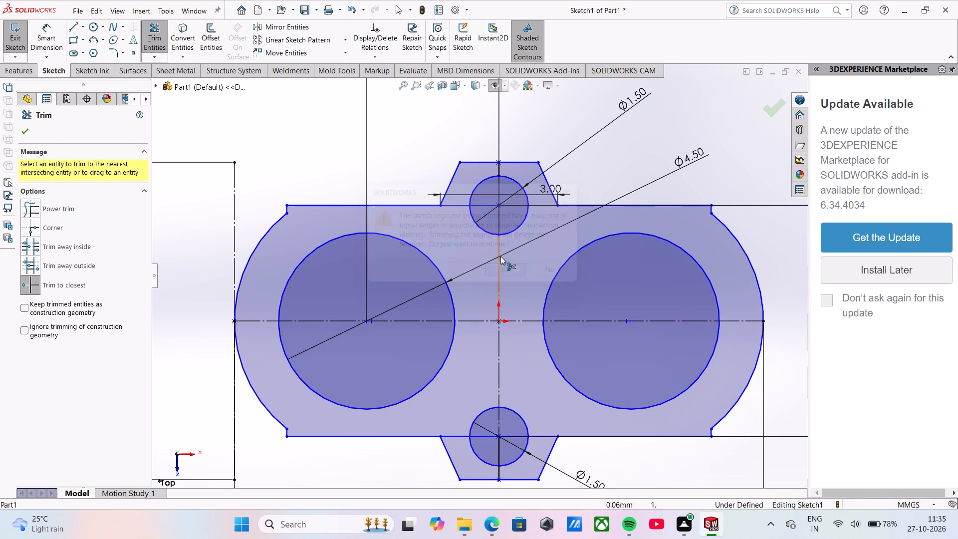
left_click(491, 207)
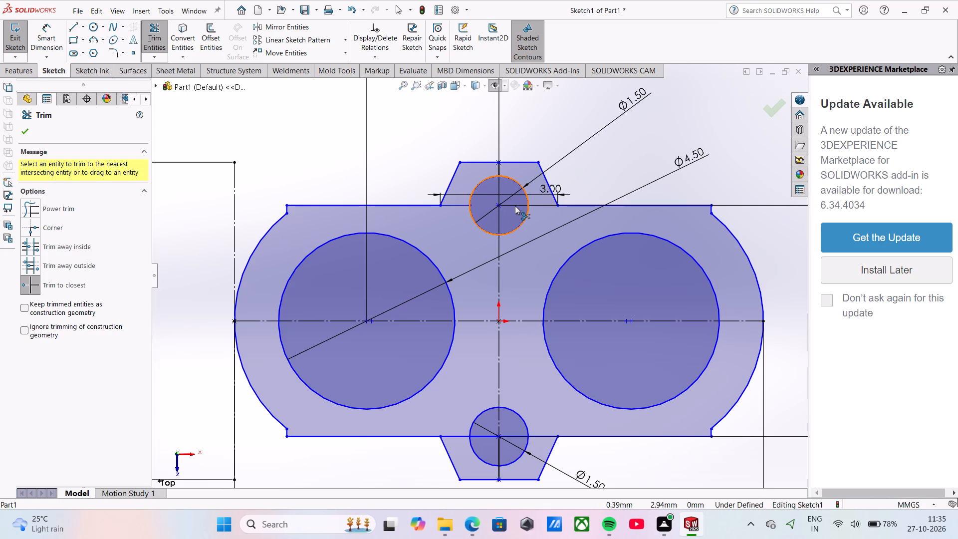
Trim the outline's lower edge between the lower tab's base ends, inside and beside the small circle, accepting relation deletion.
left_click(511, 438)
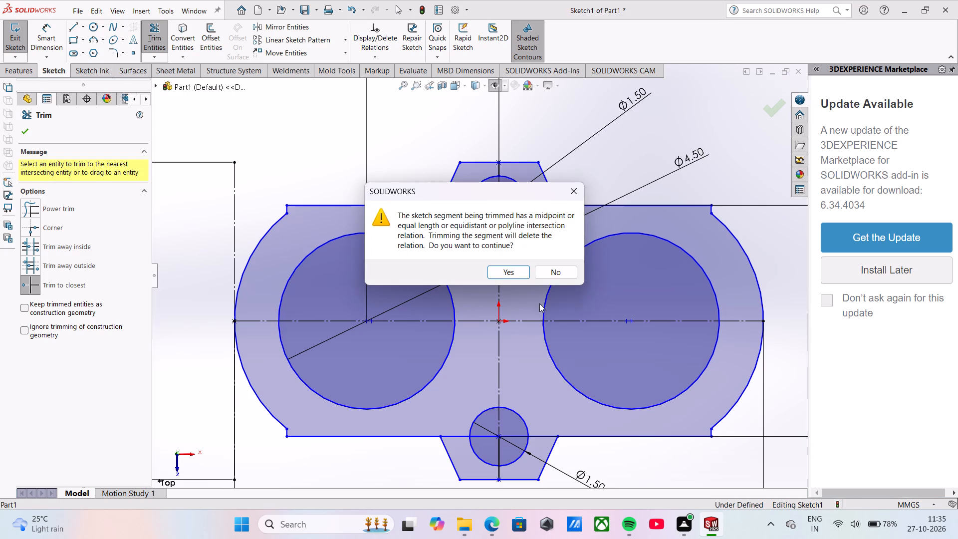
left_click(520, 271)
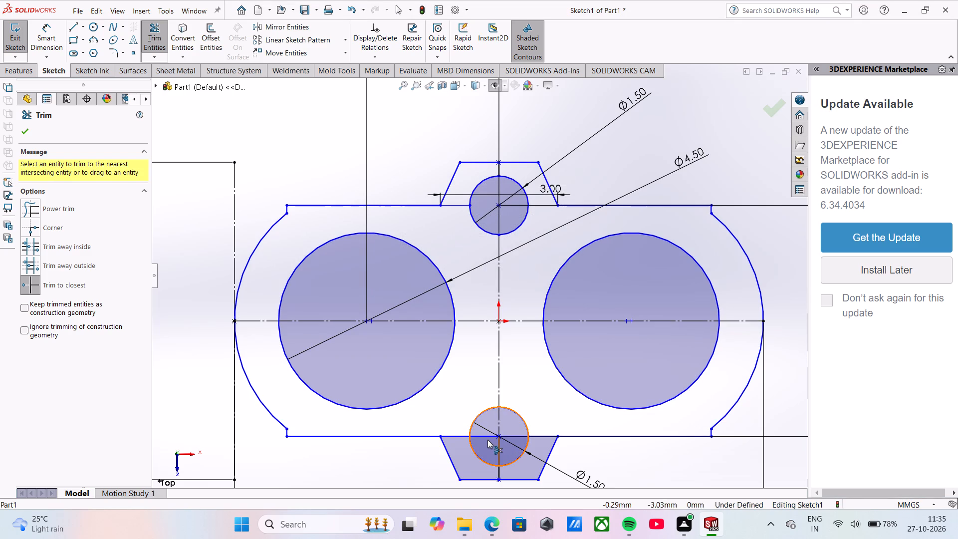
left_click(485, 436)
left_click(485, 437)
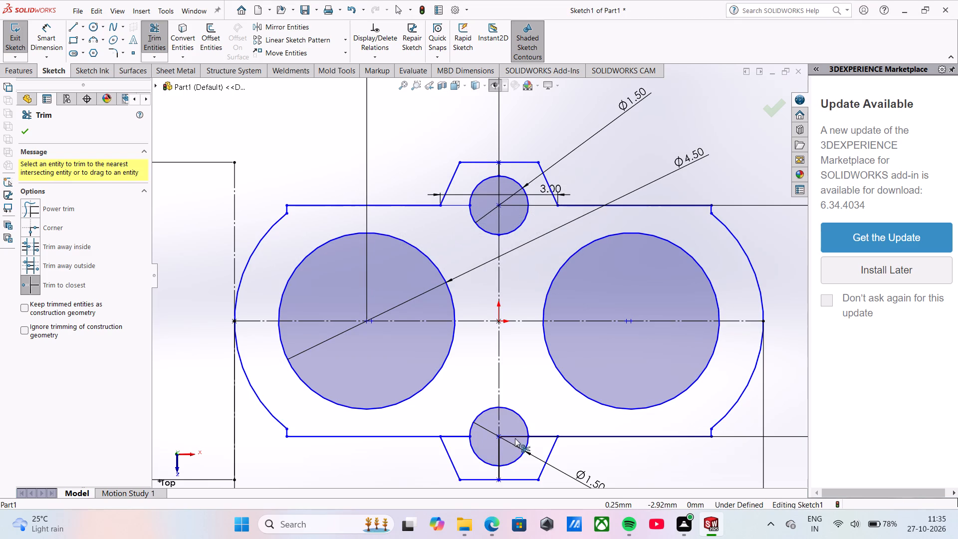
left_click(513, 435)
left_click(513, 435)
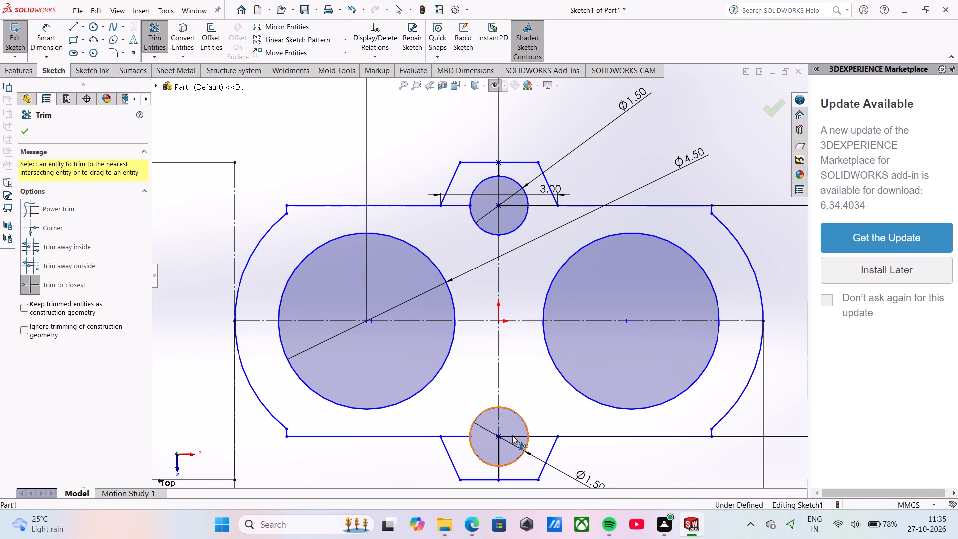
left_click(513, 438)
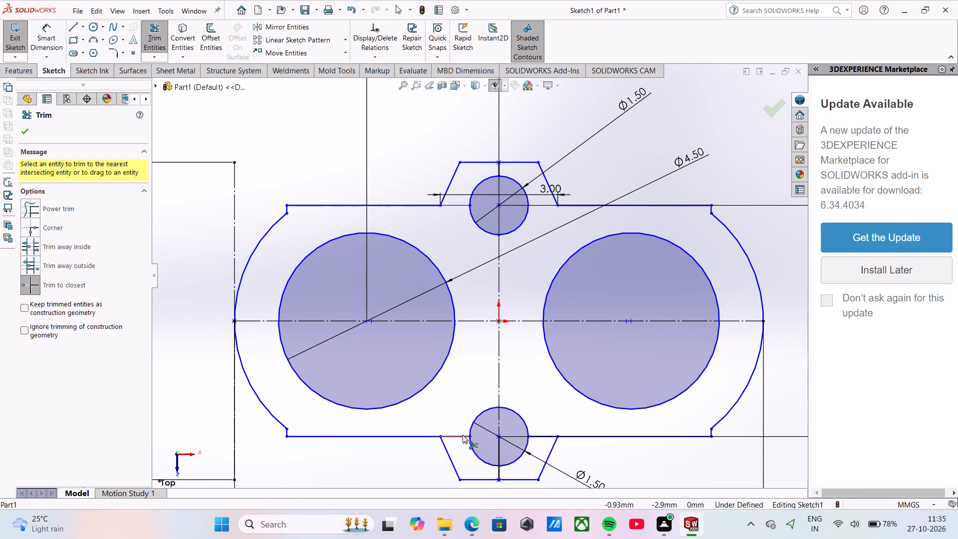
left_click(458, 436)
left_click(458, 436)
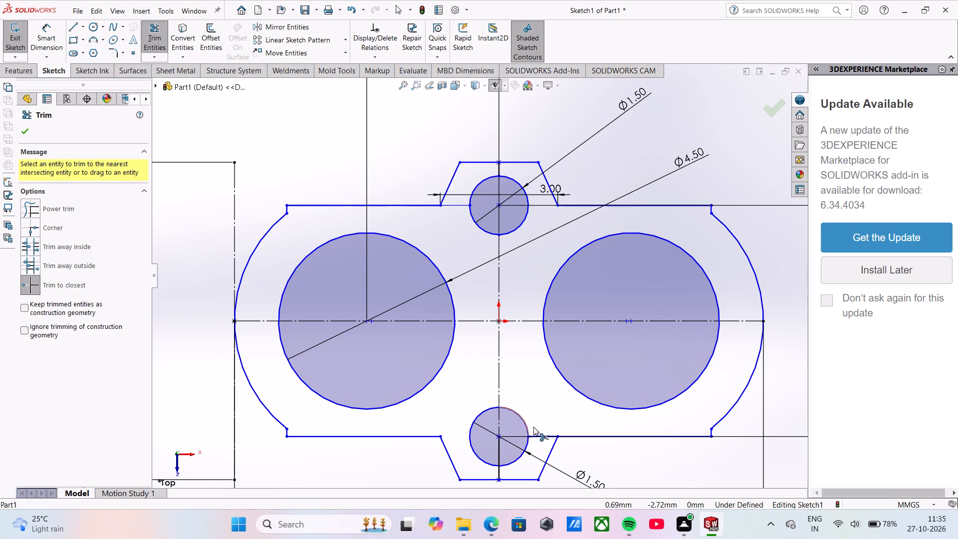
left_click(538, 435)
left_click(538, 436)
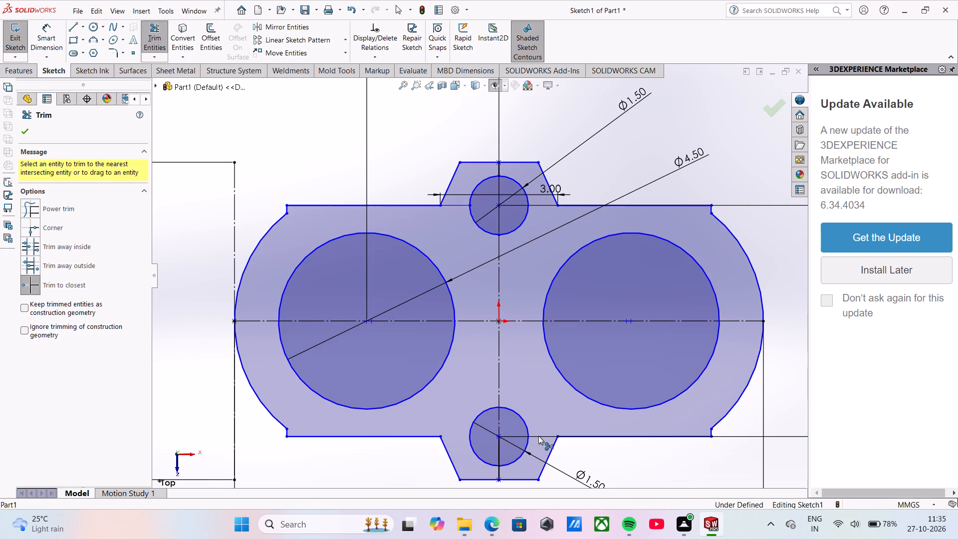
Trim the vertical line pieces inside the lower small circle.
left_click(496, 458)
left_click(496, 428)
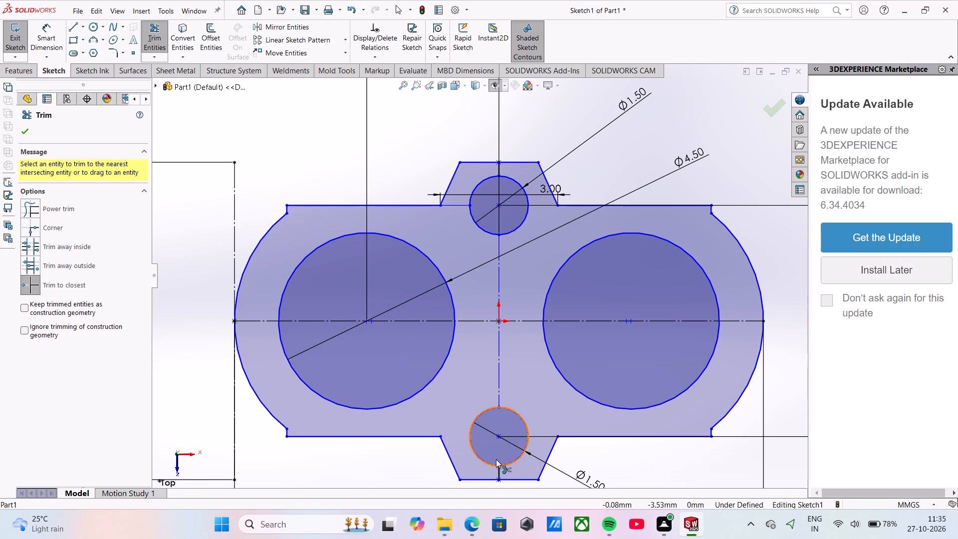
Trim the short vertical line piece between the lower small circle and the lower tab's outer edge, then leave Trim Entities.
left_click(496, 471)
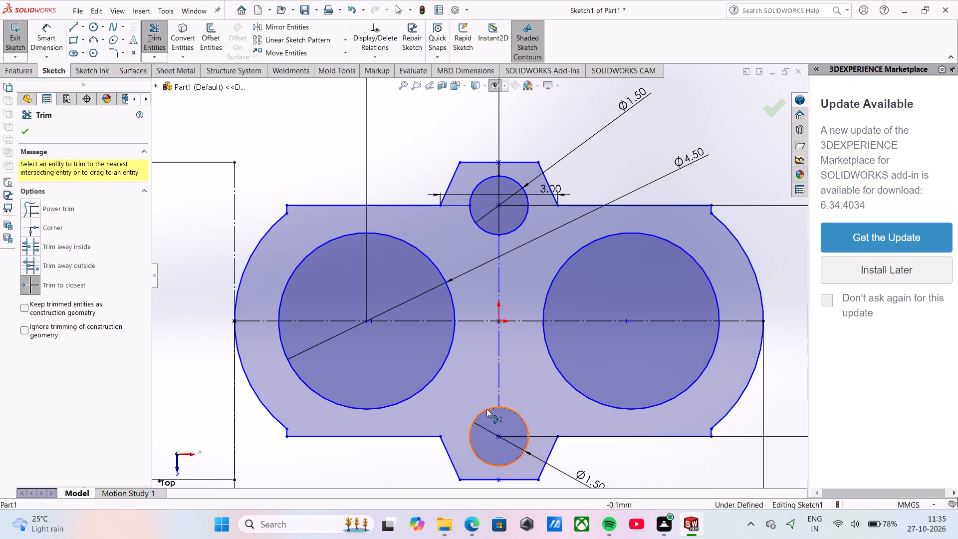
scroll(481, 399, "up", 2)
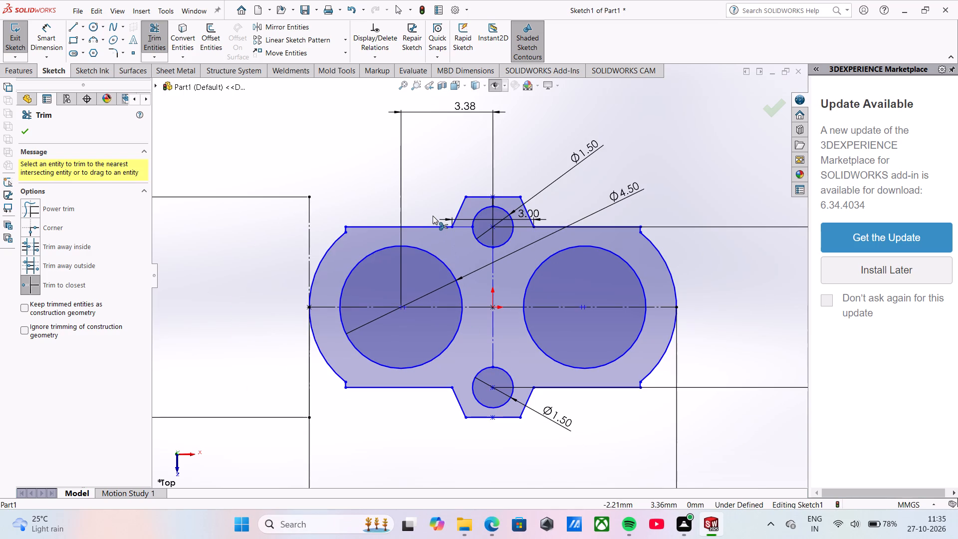
scroll(510, 288, "up", 4)
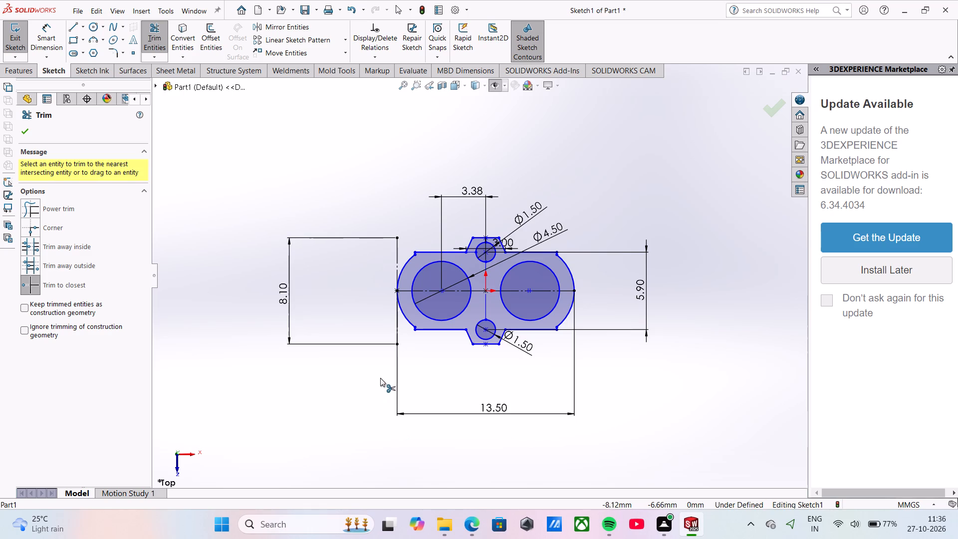
scroll(532, 278, "down", 6)
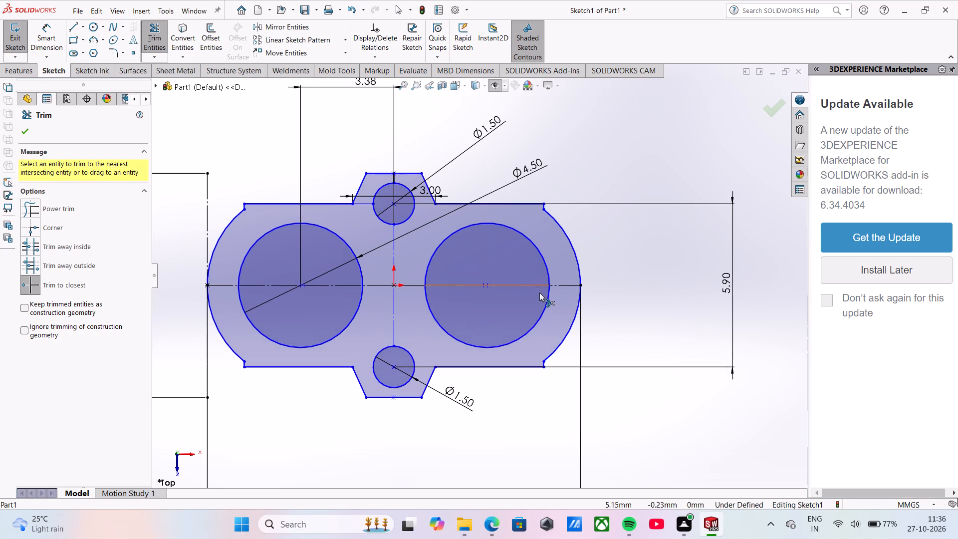
left_click(150, 42)
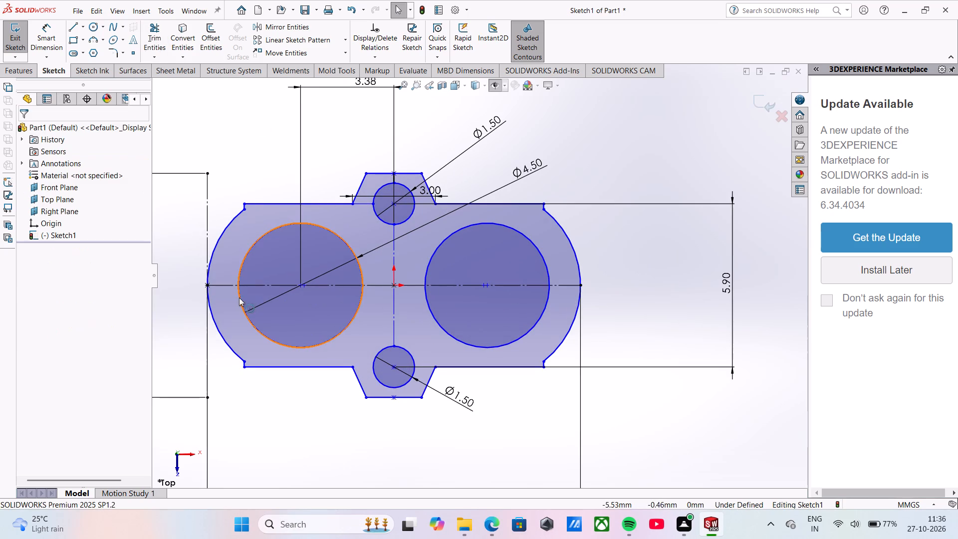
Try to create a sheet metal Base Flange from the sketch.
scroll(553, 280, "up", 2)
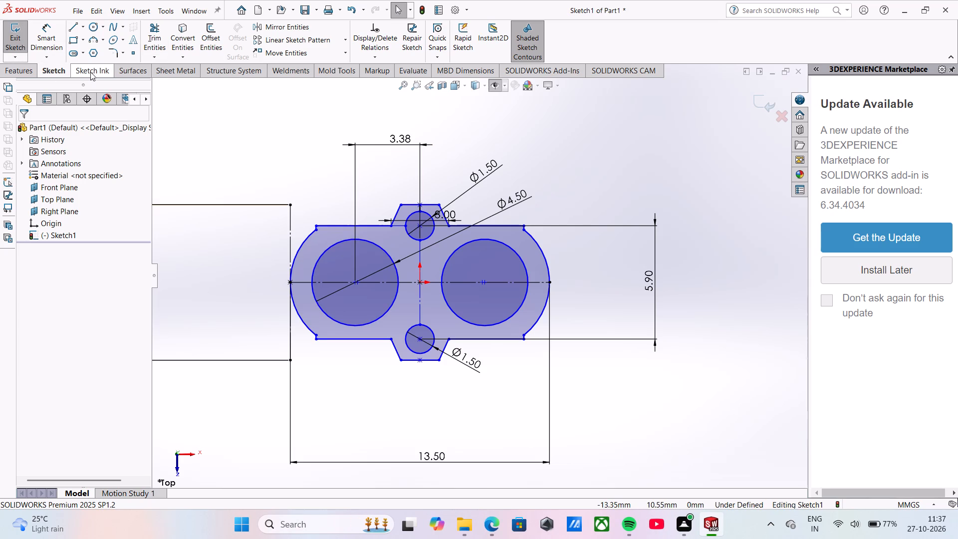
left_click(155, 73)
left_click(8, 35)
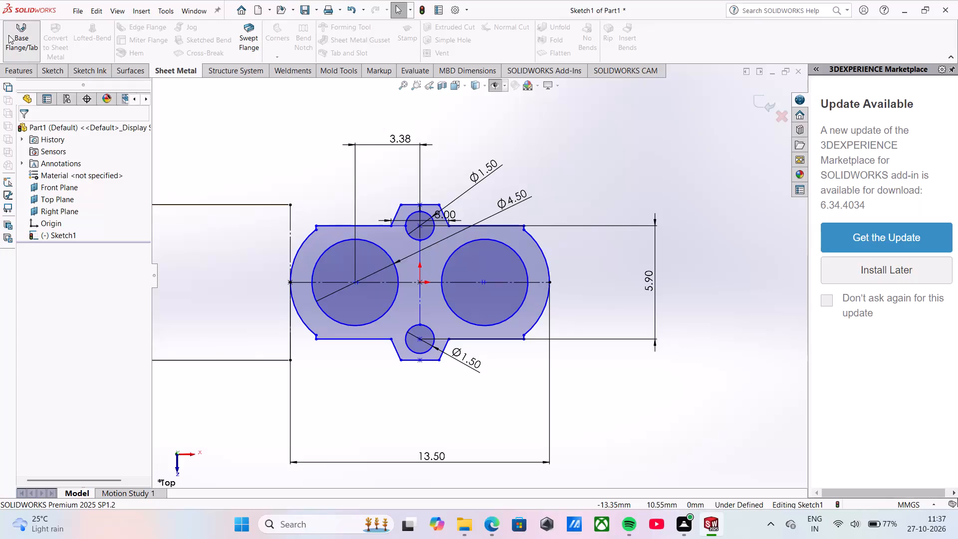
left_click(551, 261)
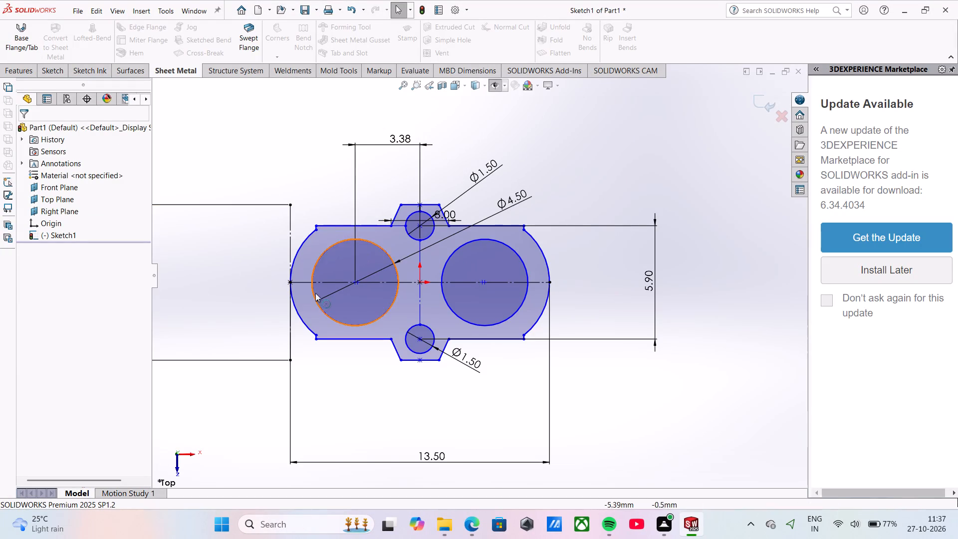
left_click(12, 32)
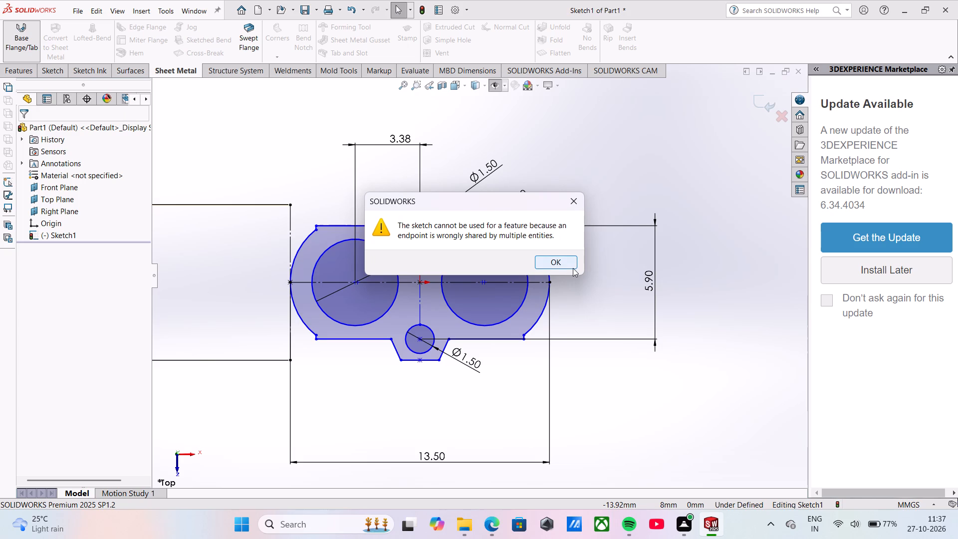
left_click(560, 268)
Delete the horizontal centerline through the large circles and the vertical centerline between the small circles, accepting removal of associated dimensions.
scroll(403, 241, "up", 1)
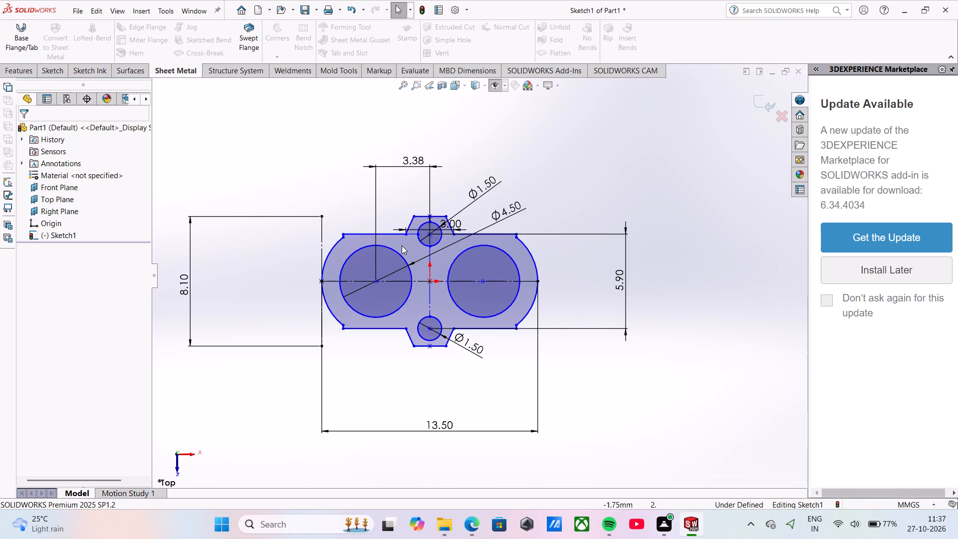
scroll(402, 248, "down", 5)
left_click(348, 326)
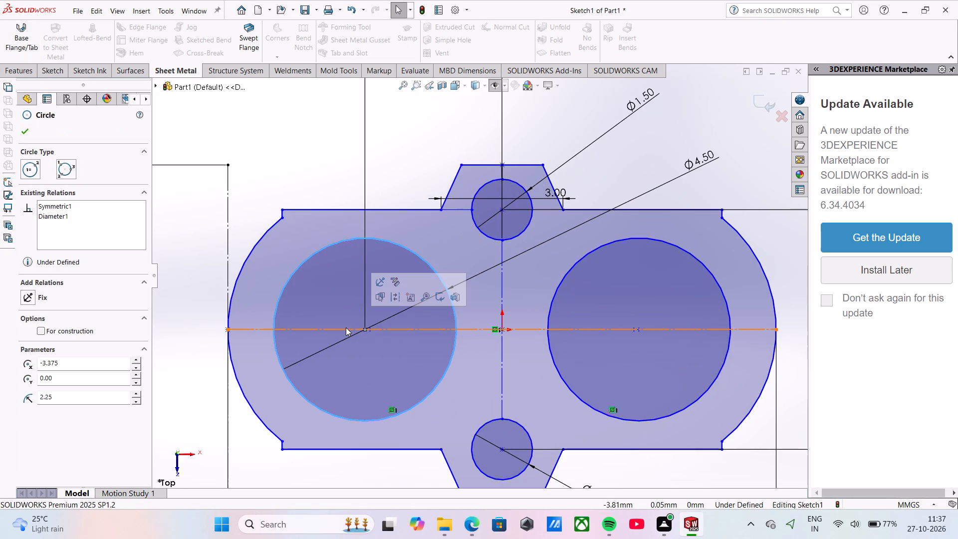
left_click(343, 328)
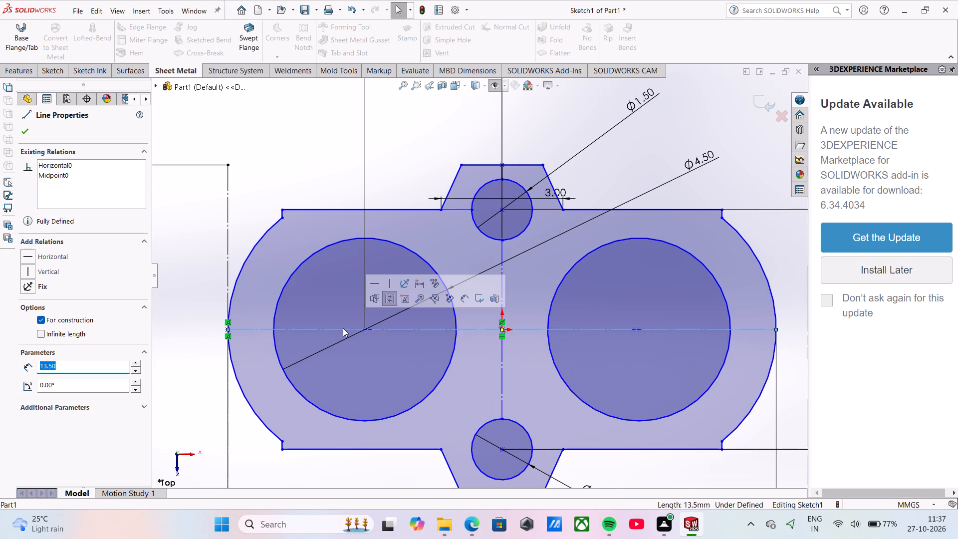
key("Delete")
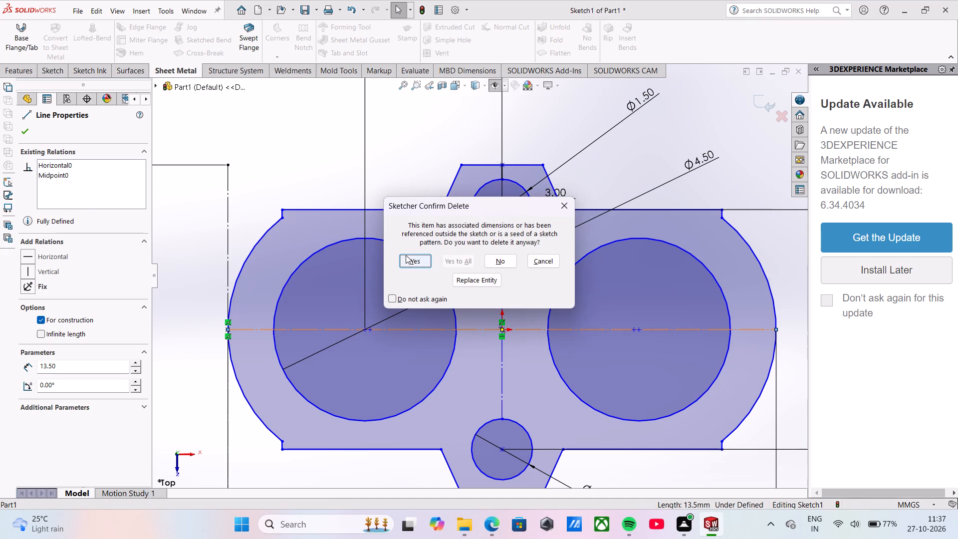
left_click(406, 255)
left_click(502, 283)
key("Delete")
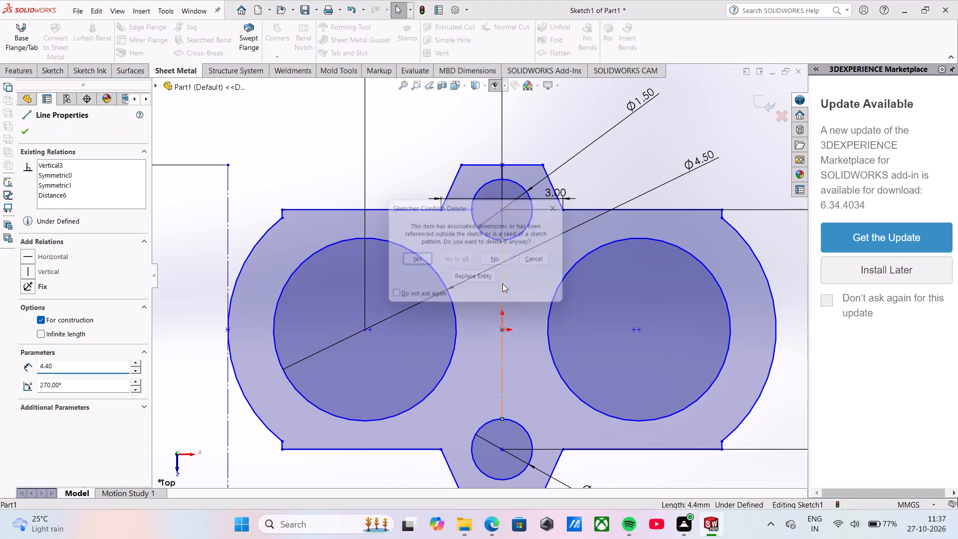
left_click(408, 264)
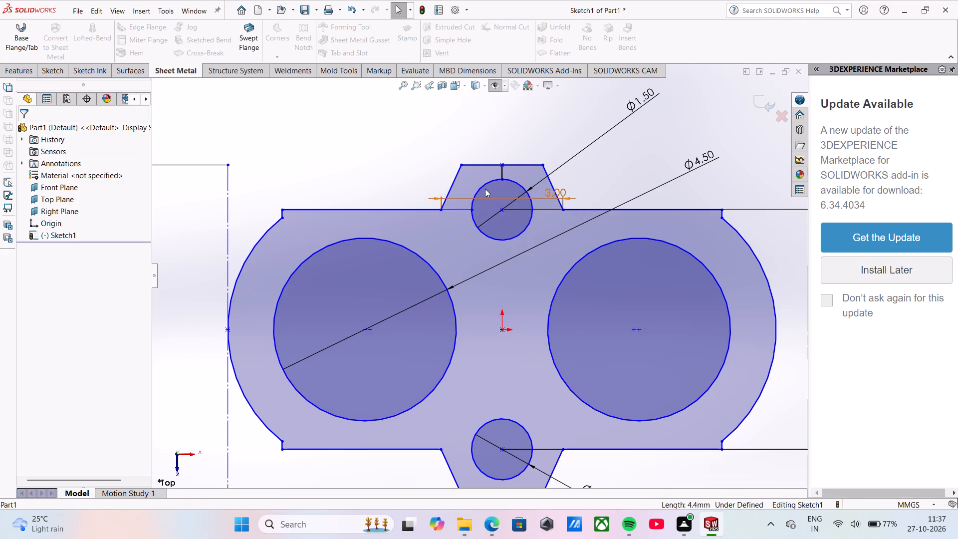
Delete the 5.90 mm dimension, the leftover horizontal line beside the upper small circle and the short vertical line above it.
scroll(543, 205, "down", 4)
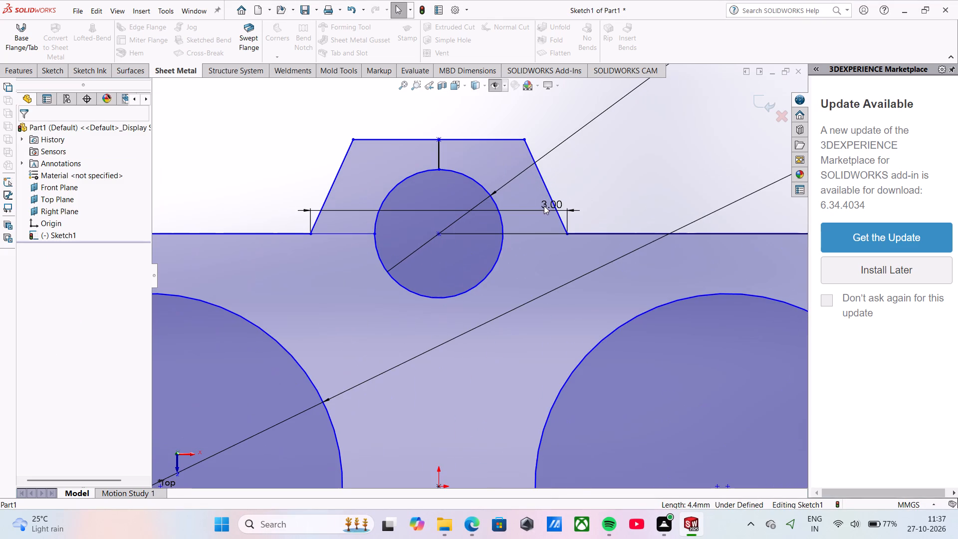
left_click(521, 235)
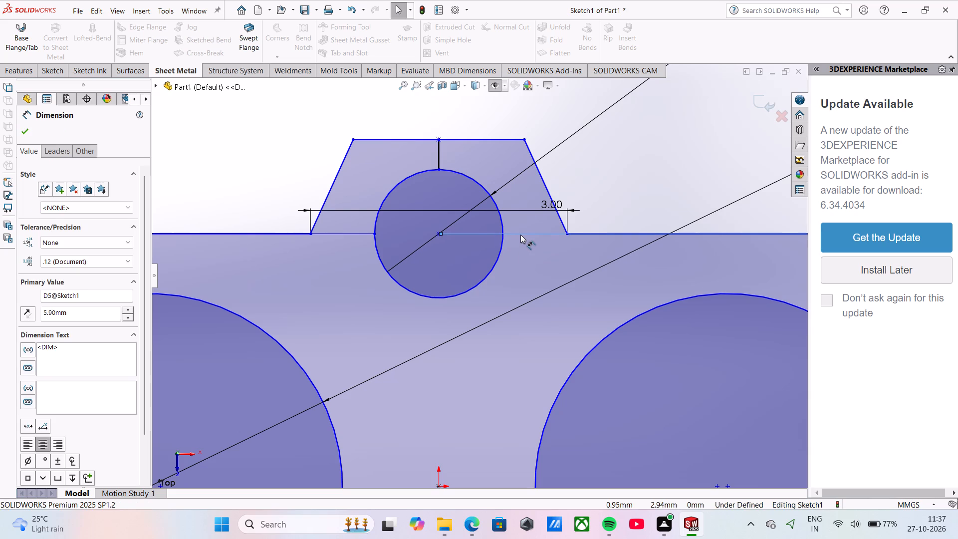
key("Delete")
left_click(362, 232)
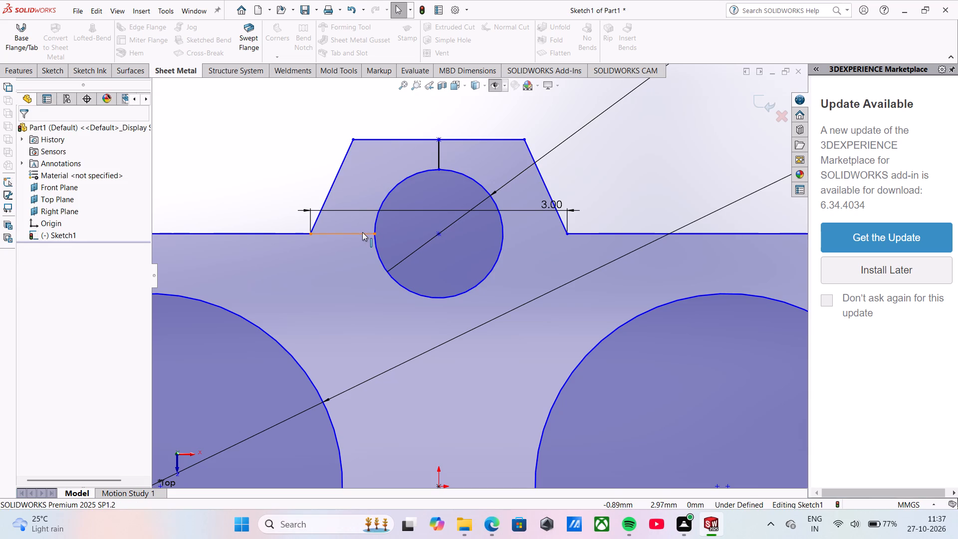
key("Delete")
scroll(372, 249, "up", 4)
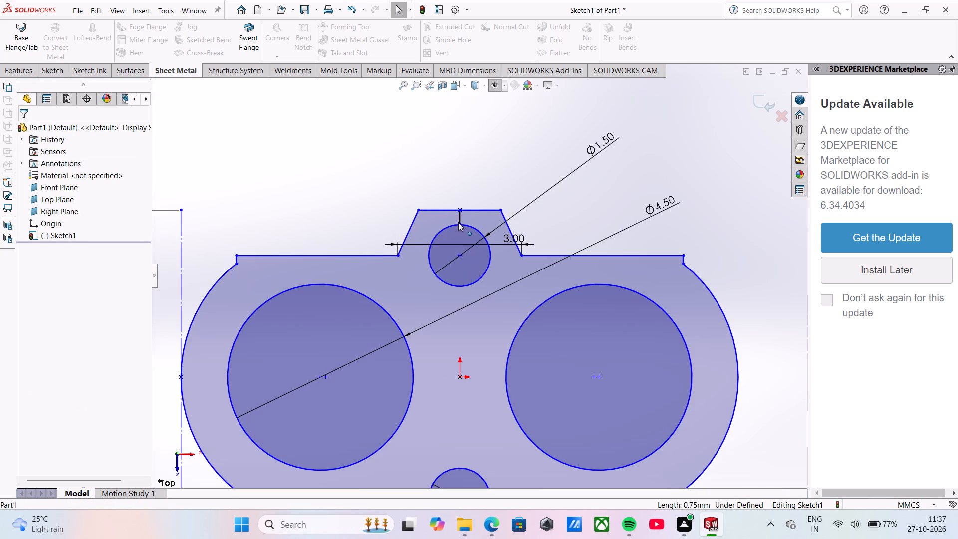
left_click(459, 219)
key("Delete")
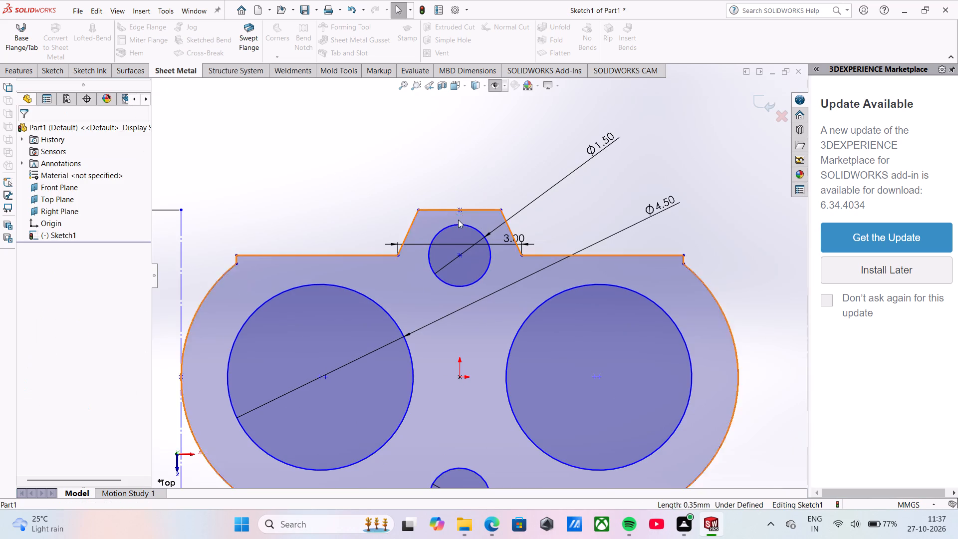
Create a sheet metal Base Flange from the sketch with a thickness of 0.10 mm.
scroll(453, 331, "up", 1)
scroll(434, 443, "up", 2)
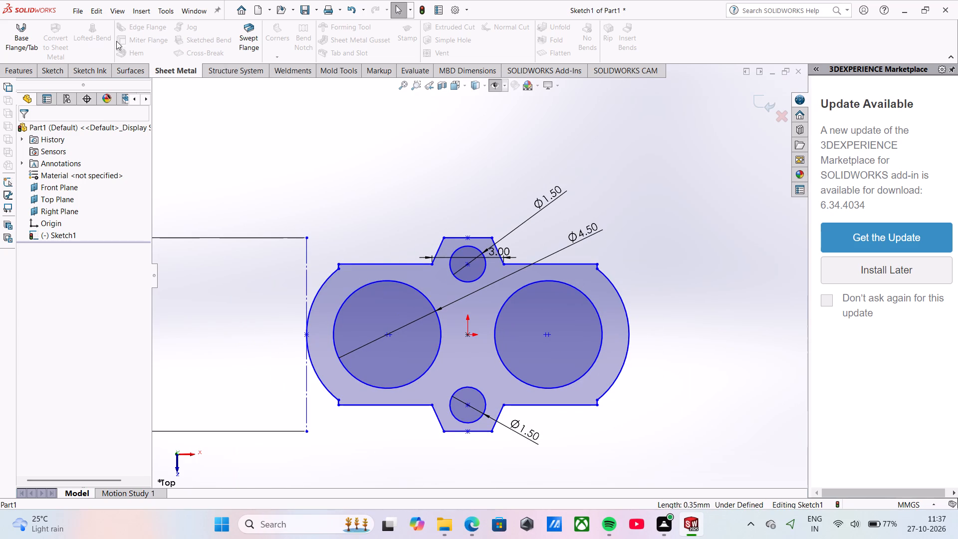
left_click(7, 40)
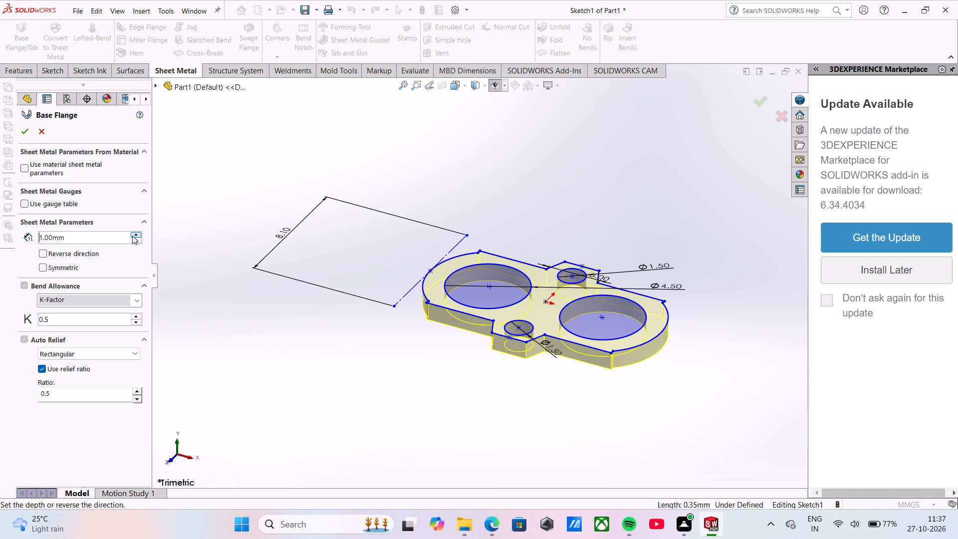
left_click_drag(119, 235, 0, 248)
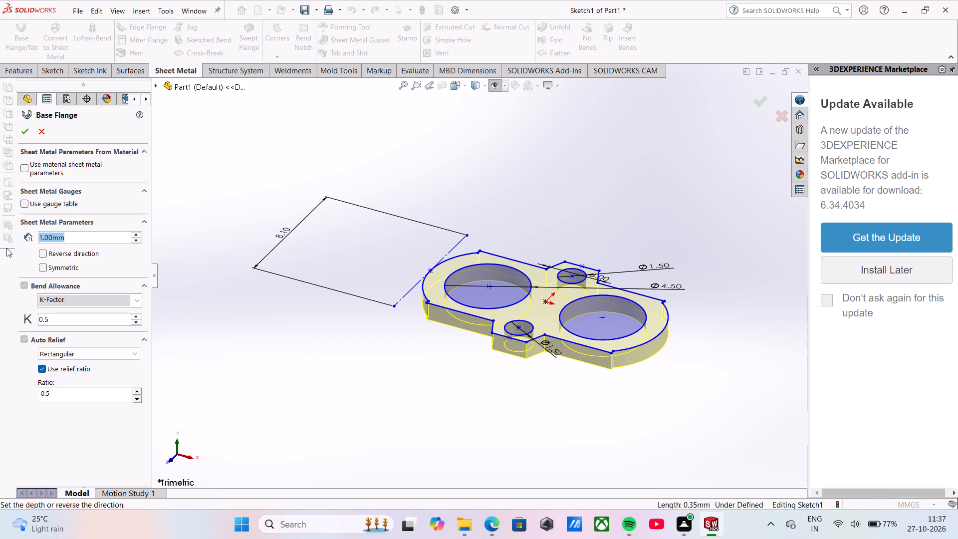
key("0")
type(".1")
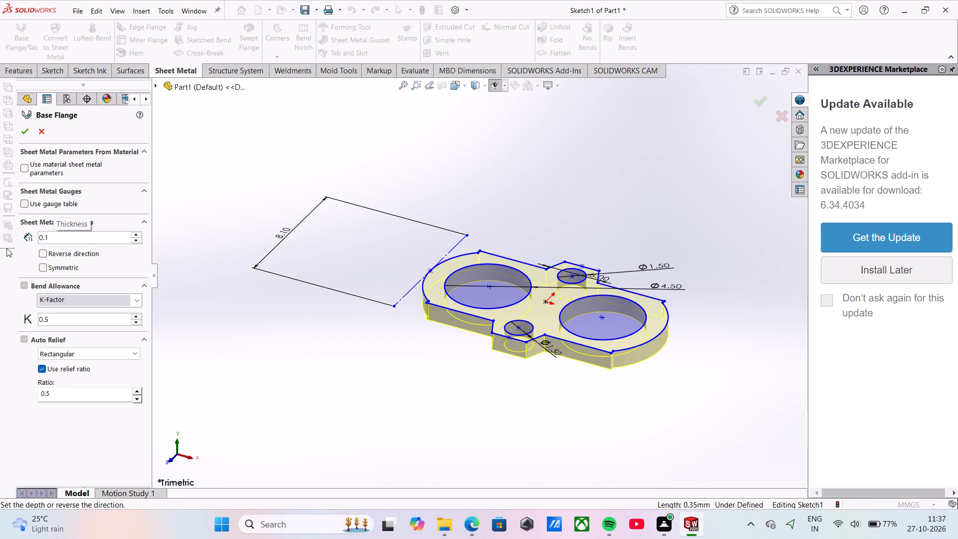
key("0")
key("Return")
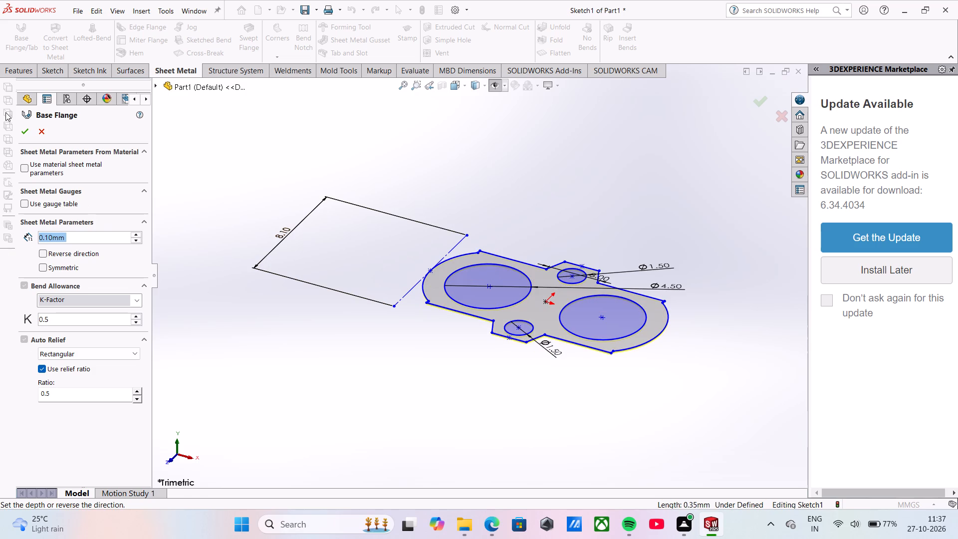
left_click(26, 125)
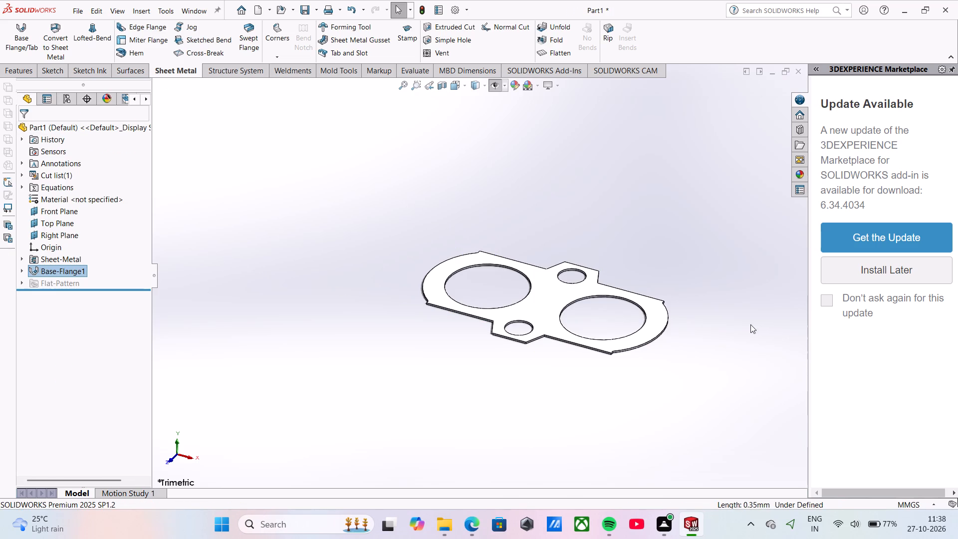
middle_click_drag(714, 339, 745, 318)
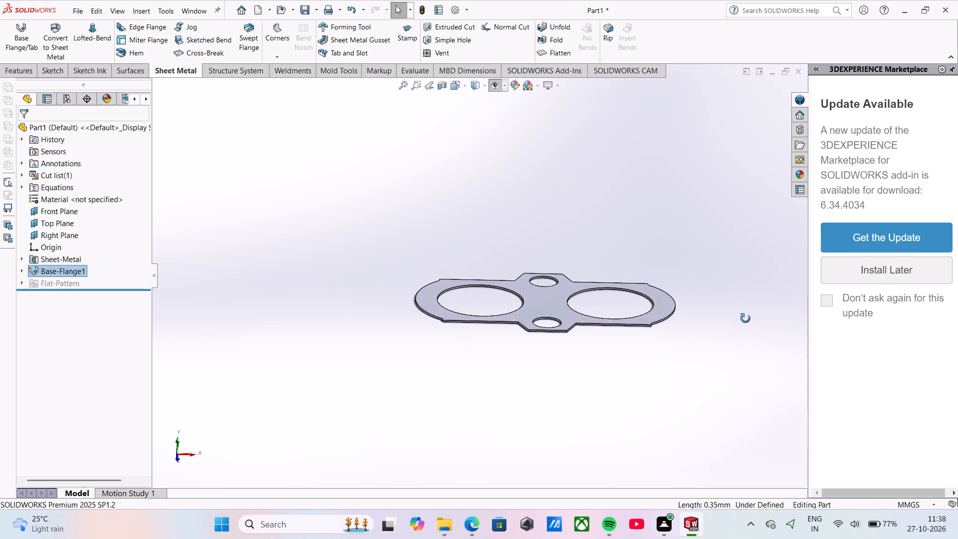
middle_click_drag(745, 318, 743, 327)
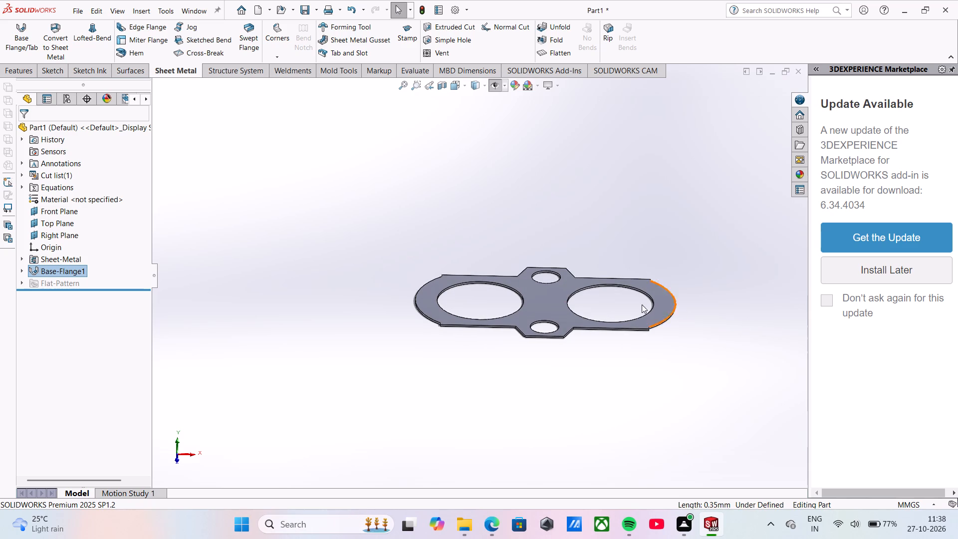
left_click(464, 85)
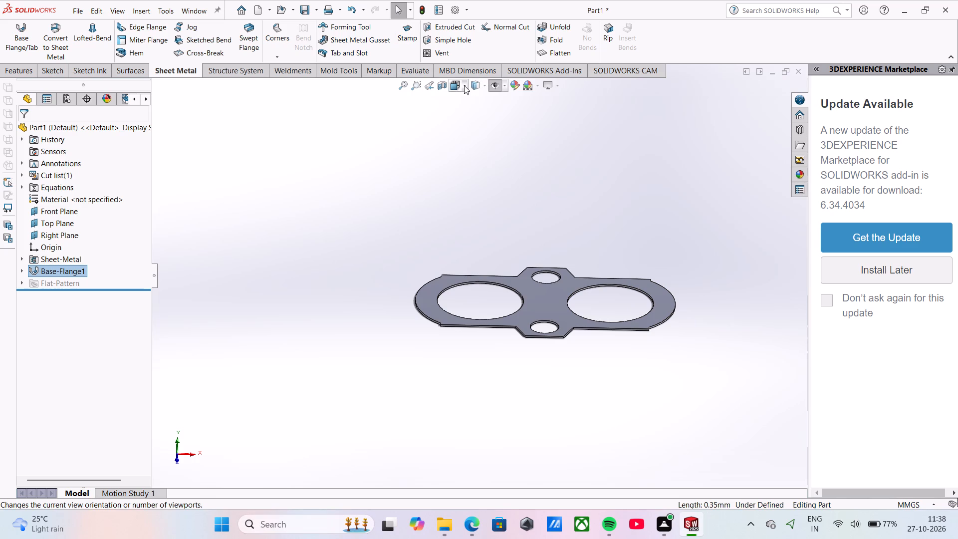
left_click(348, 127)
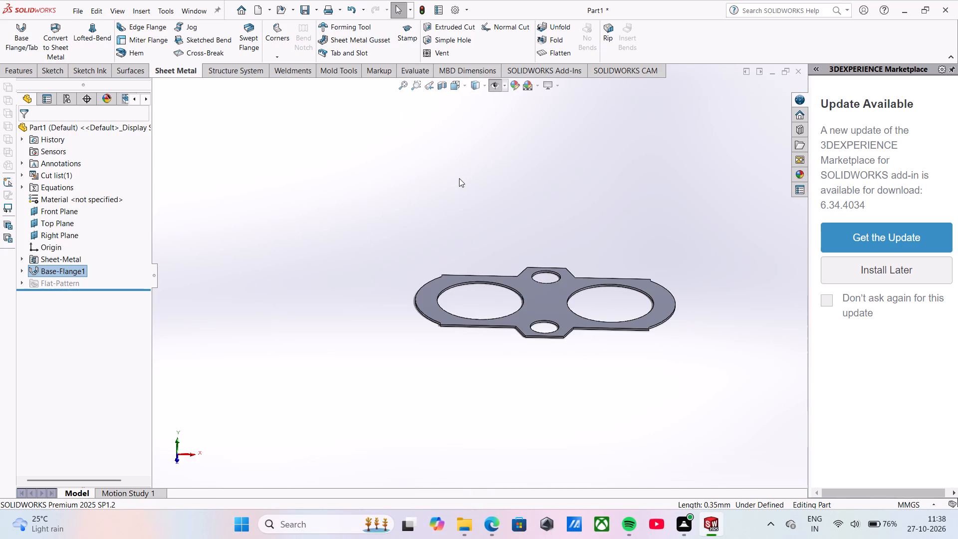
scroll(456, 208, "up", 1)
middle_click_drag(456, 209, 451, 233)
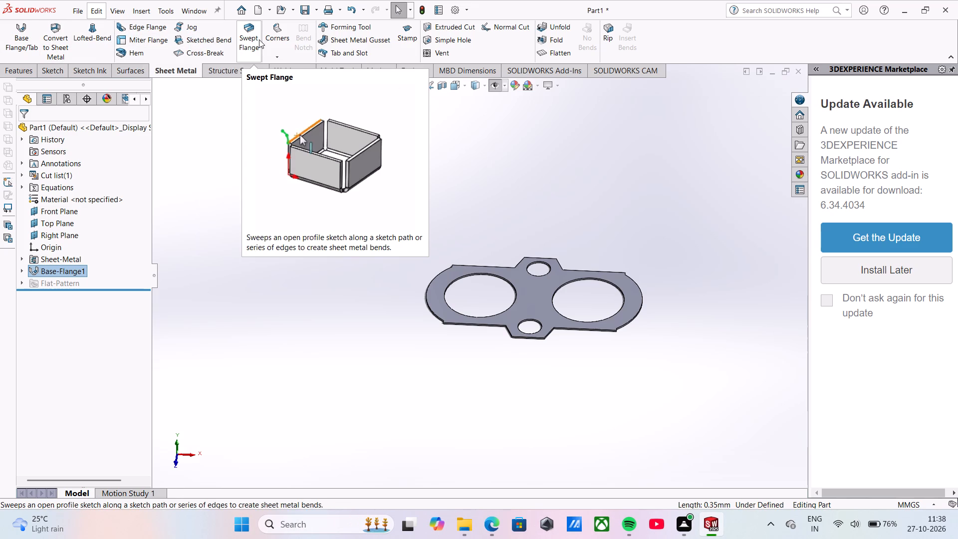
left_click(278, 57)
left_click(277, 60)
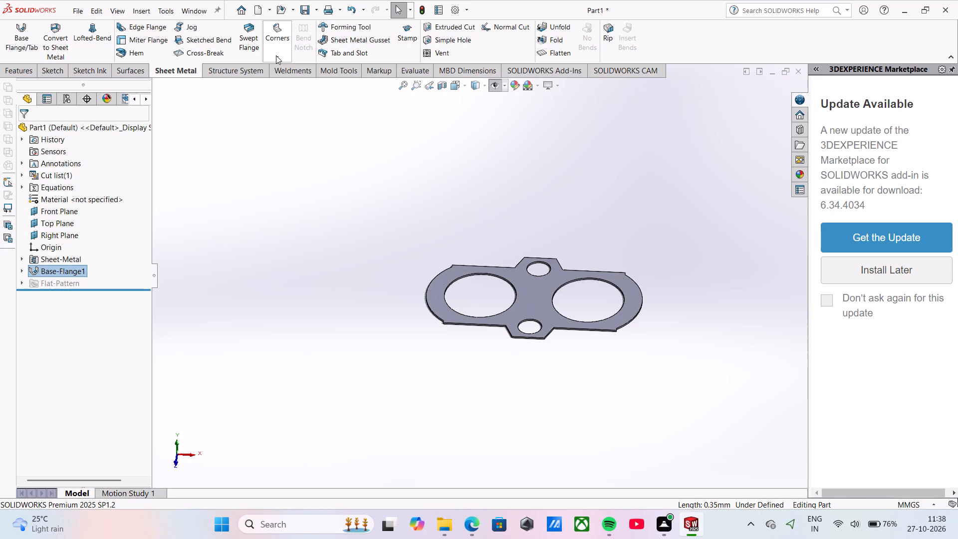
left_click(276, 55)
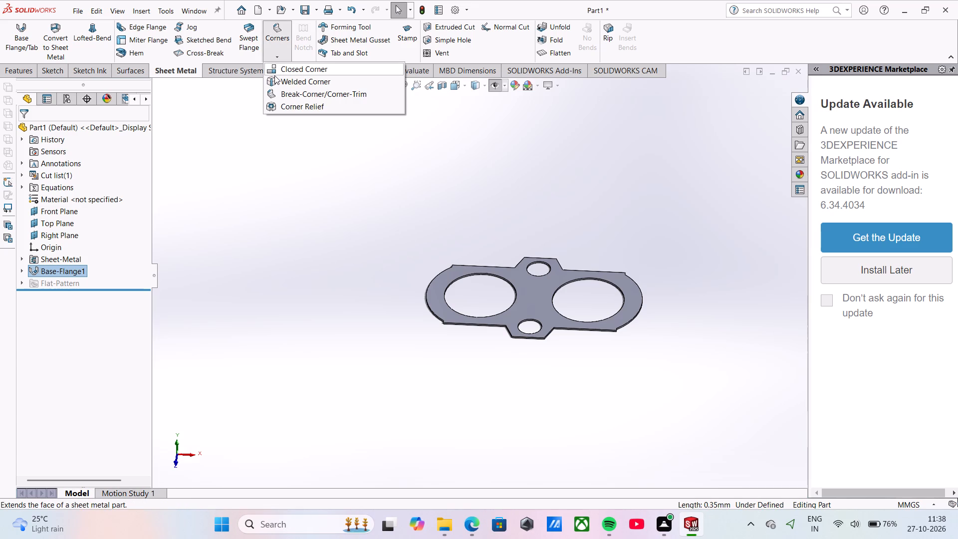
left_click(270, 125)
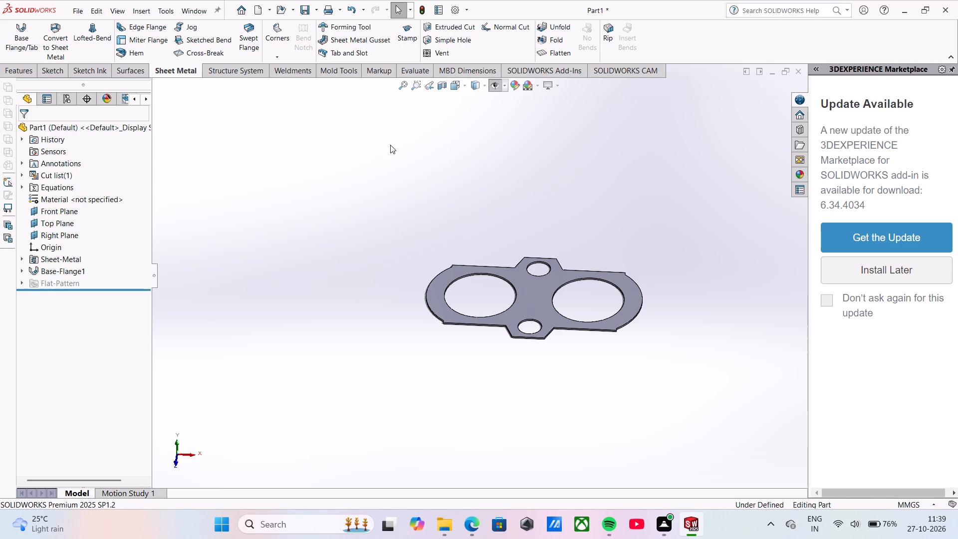
Fillet the top-face edge of the left large hole with a radius of 0.3 mm.
left_click(27, 69)
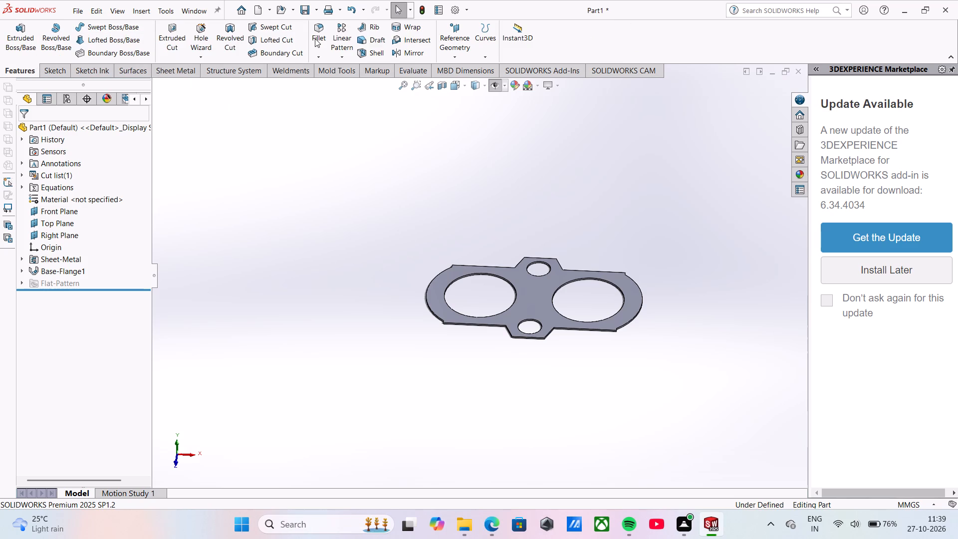
left_click(315, 39)
scroll(470, 278, "down", 5)
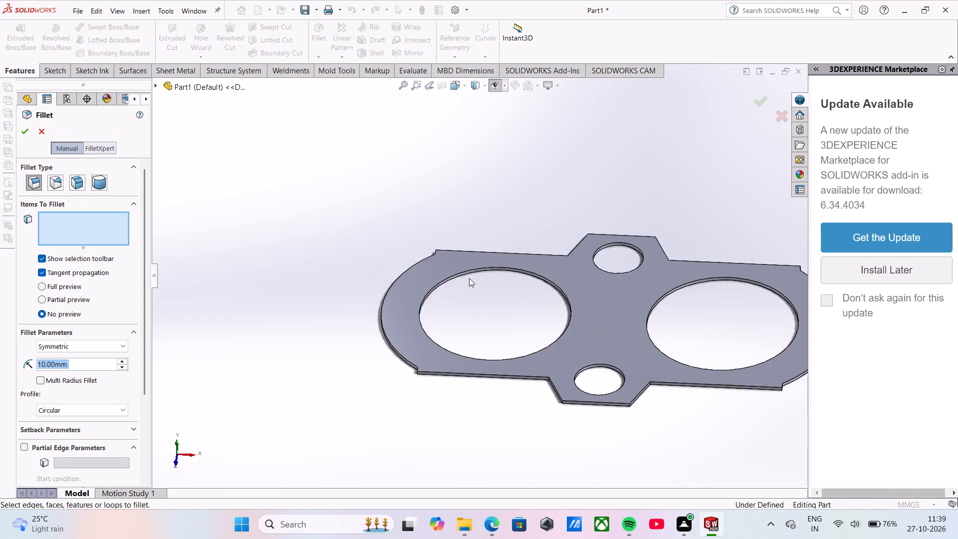
scroll(469, 278, "down", 5)
left_click(444, 262)
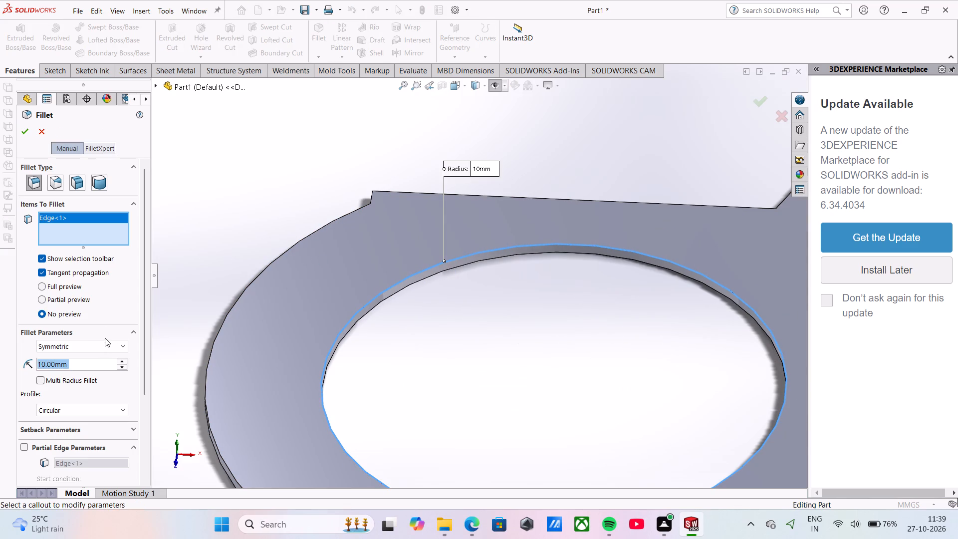
type("0.3")
key("Return")
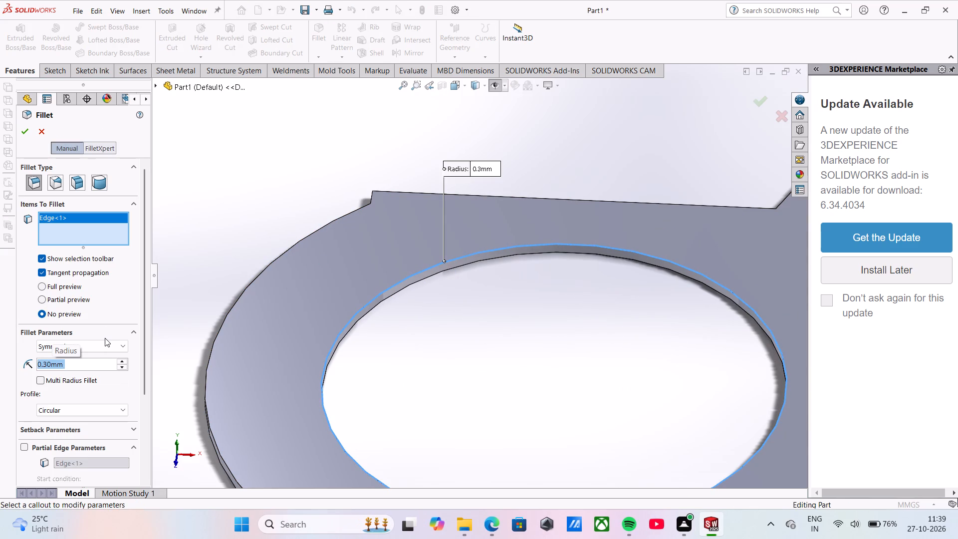
left_click(19, 132)
Fillet the top-face edge of the right large hole with a radius of 0.3 mm.
scroll(298, 265, "up", 7)
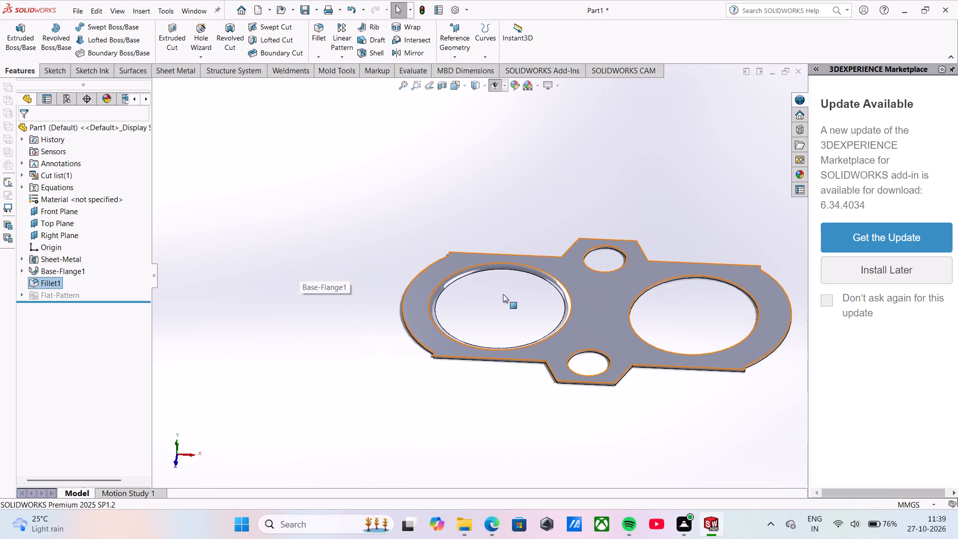
scroll(607, 286, "down", 6)
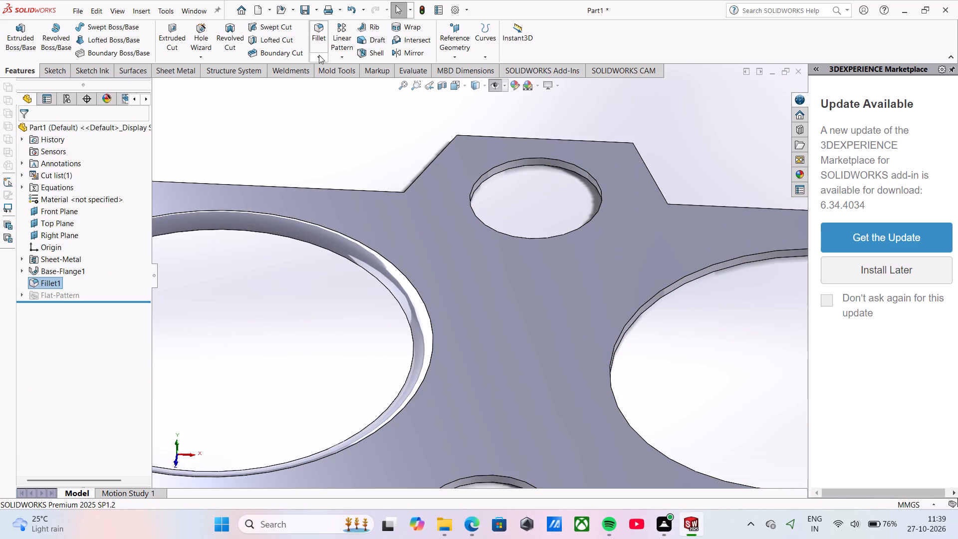
left_click(319, 38)
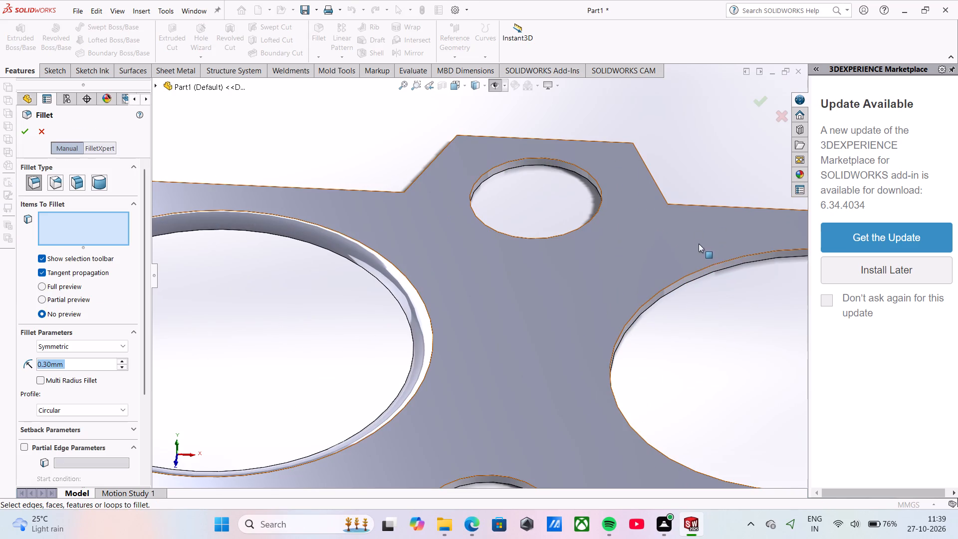
left_click(690, 275)
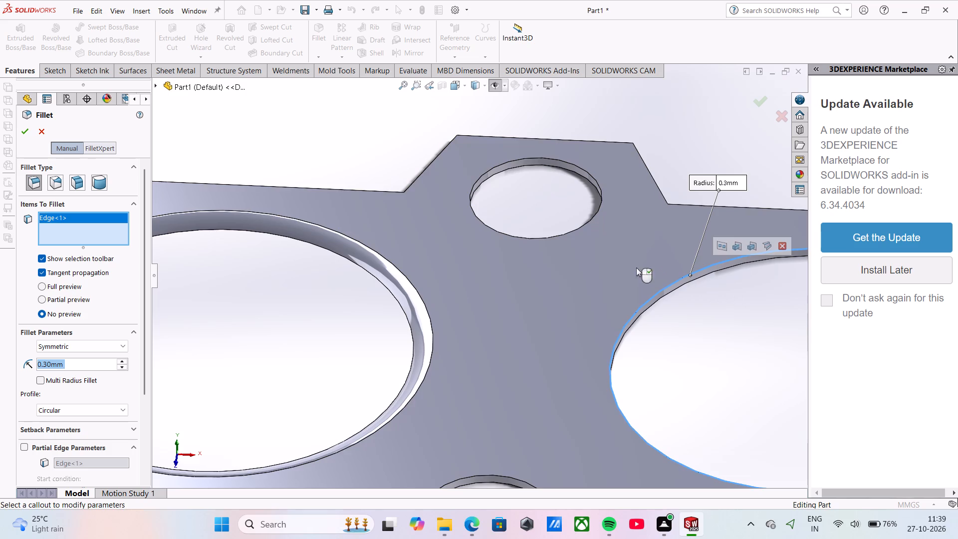
key("Return")
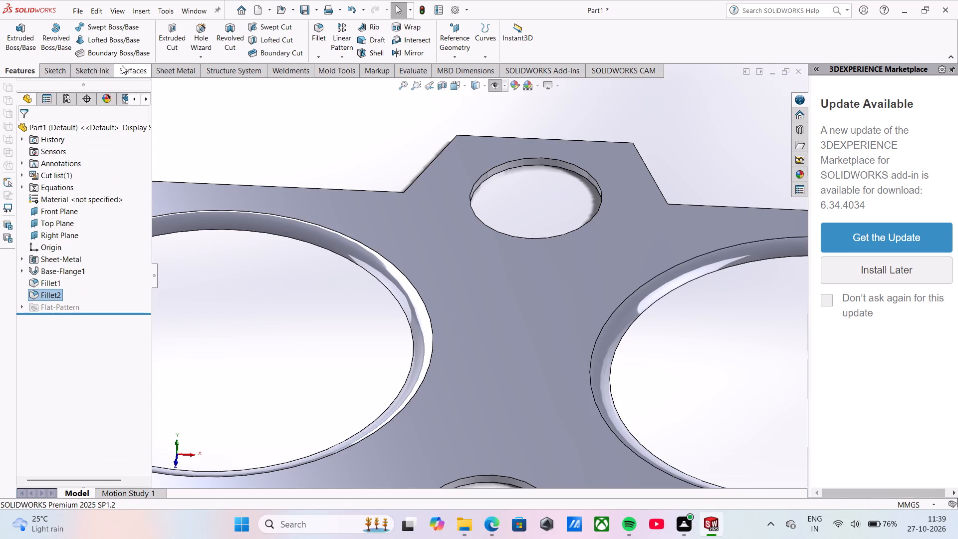
Turn off the hiding of all item types so the reference planes are displayed with the part.
left_click(157, 70)
scroll(260, 117, "up", 7)
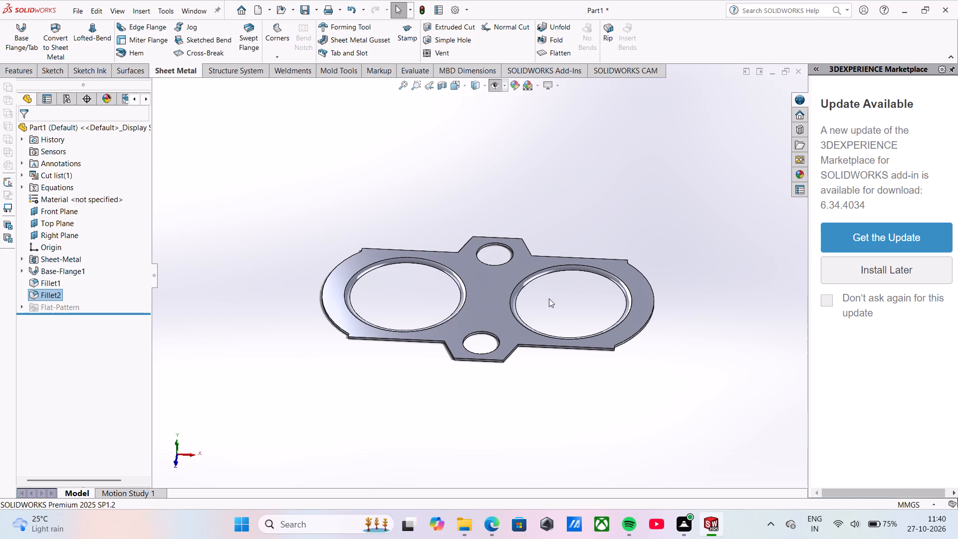
scroll(549, 298, "up", 1)
left_click(505, 88)
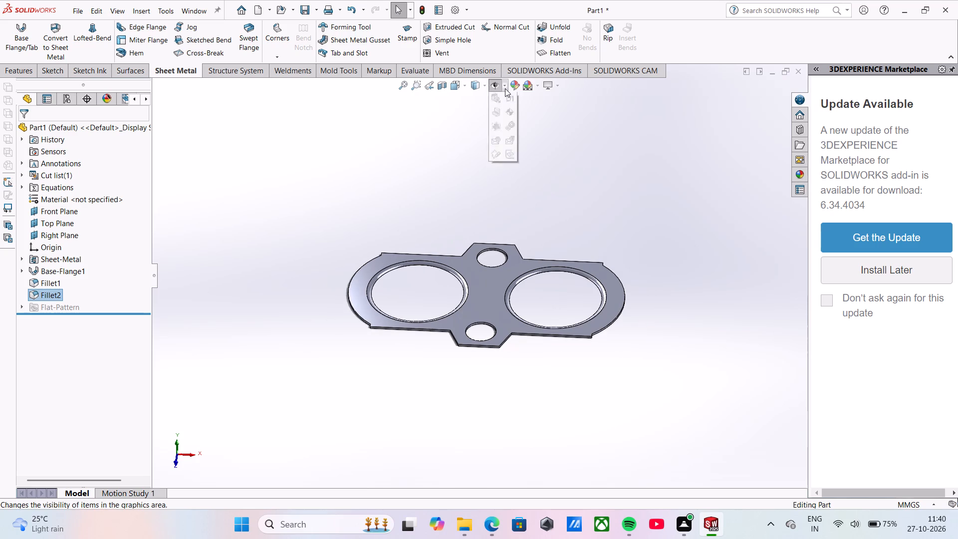
left_click(497, 87)
left_click(497, 87)
left_click(498, 87)
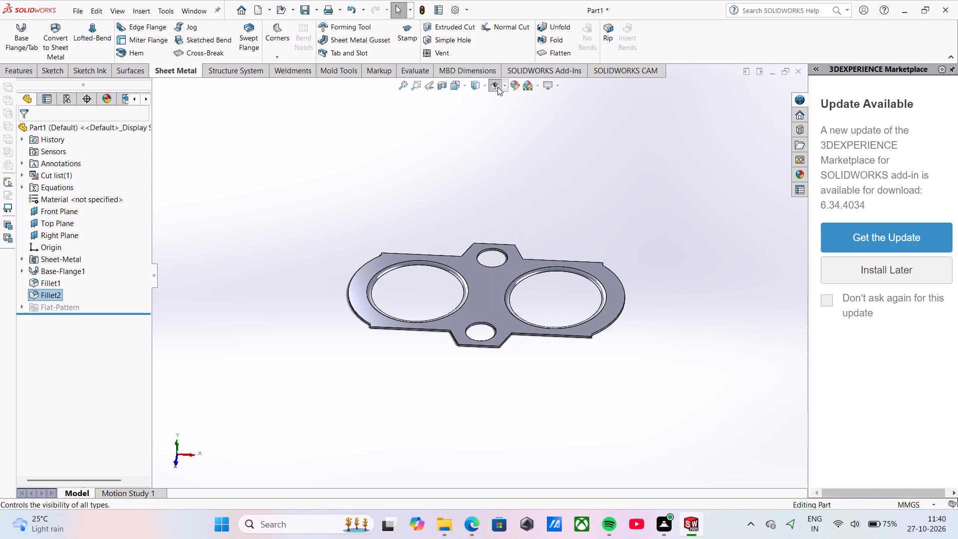
left_click(495, 85)
triple_click(493, 85)
left_click(493, 84)
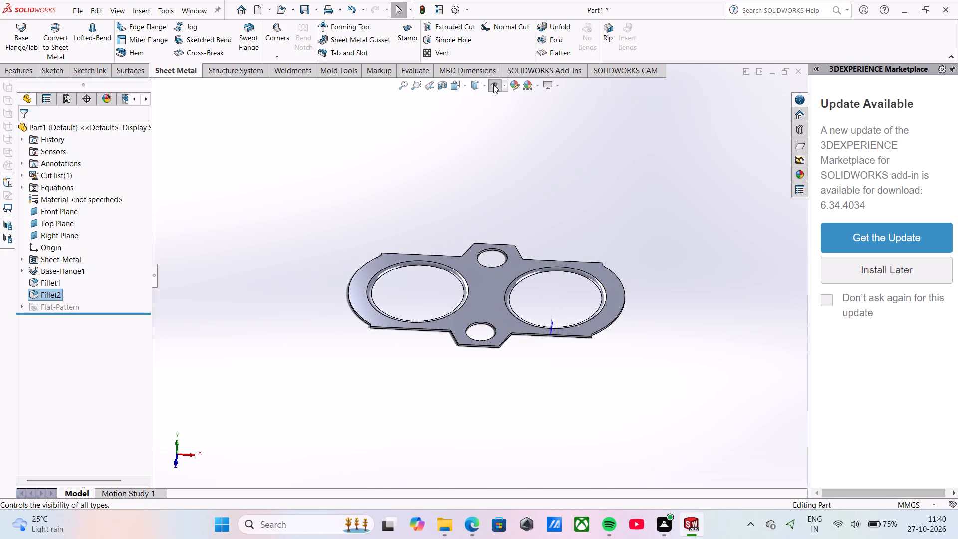
left_click(493, 84)
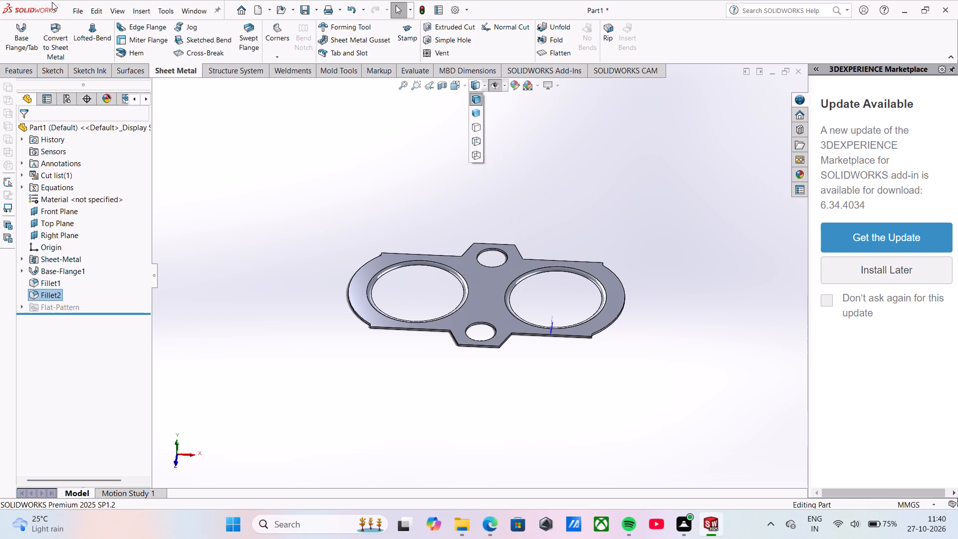
left_click(50, 74)
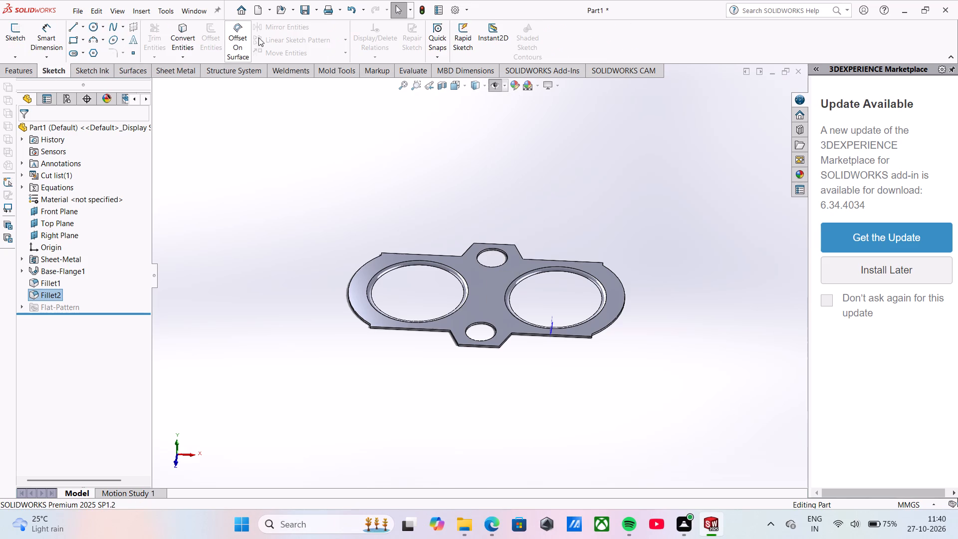
left_click(492, 82)
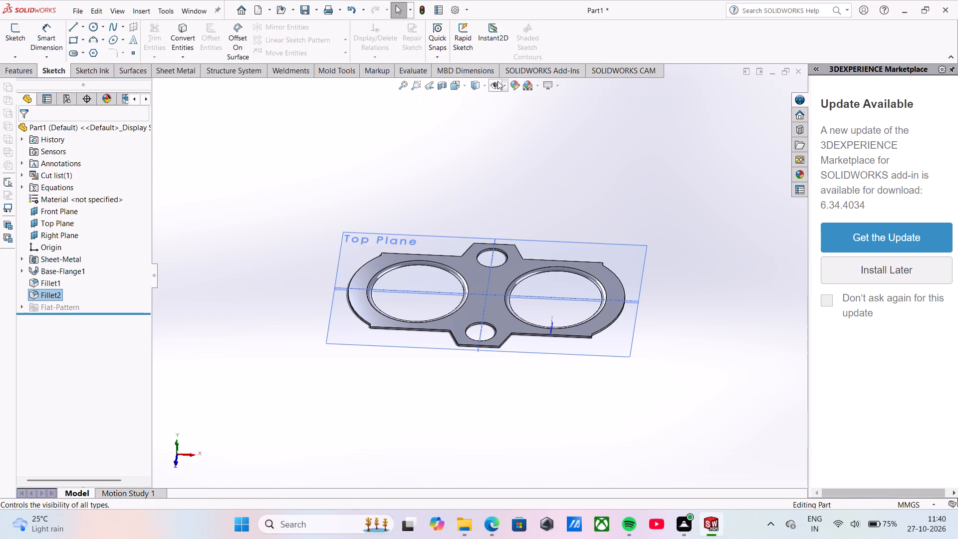
left_click(502, 86)
left_click(507, 99)
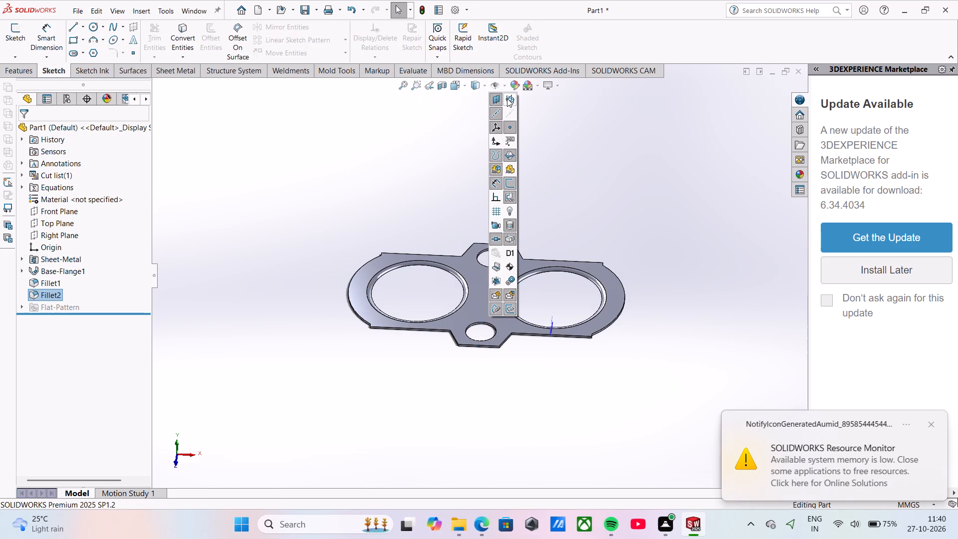
left_click(507, 98)
Examine the part's thin side edge and the large hole's rim from low angles against the reference planes.
middle_click_drag(388, 196, 378, 155)
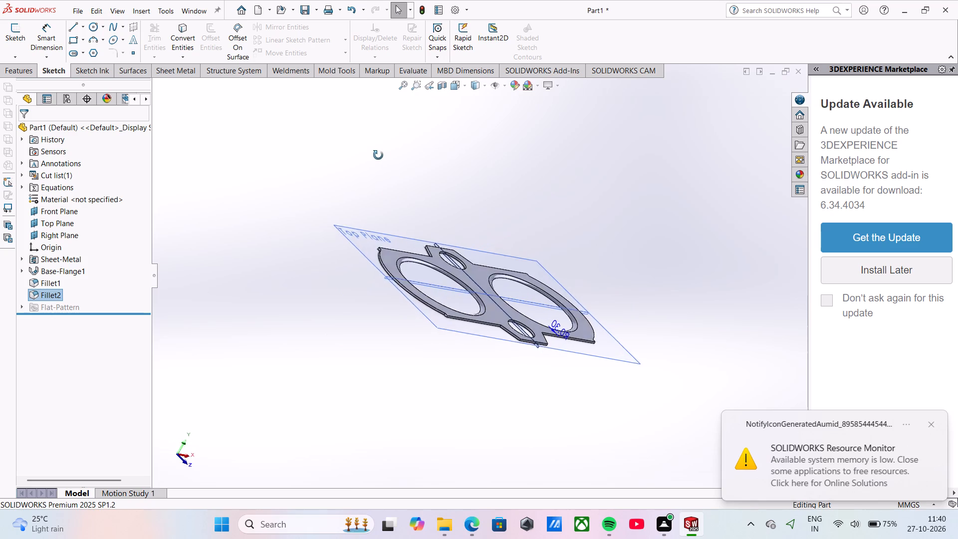
middle_click_drag(378, 155, 319, 130)
scroll(504, 257, "down", 7)
middle_click_drag(615, 335, 615, 331)
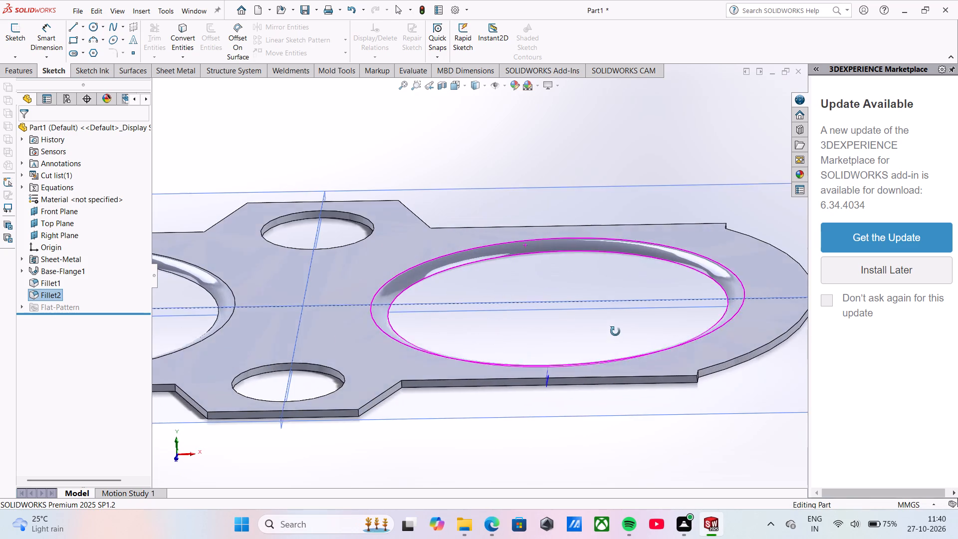
middle_click_drag(615, 331, 600, 289)
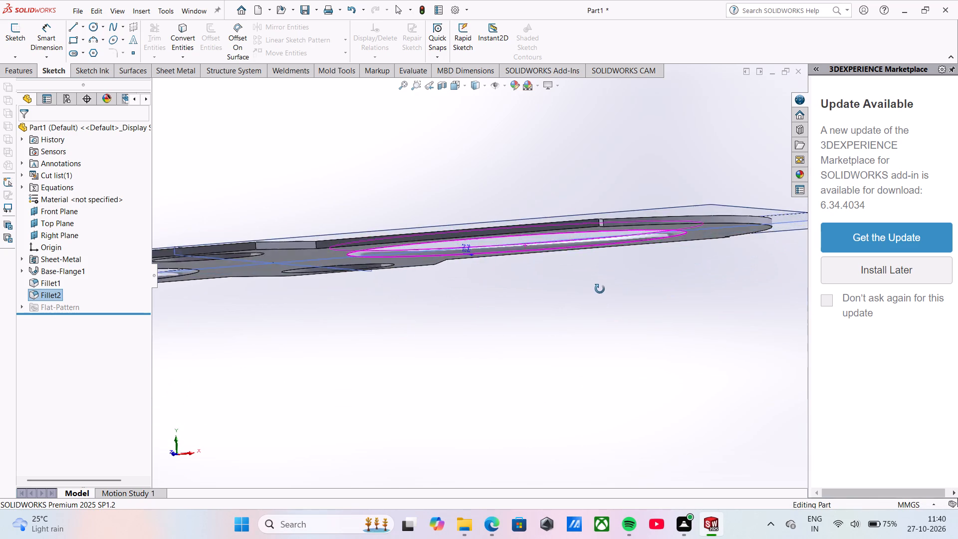
middle_click_drag(600, 289, 602, 297)
scroll(686, 282, "up", 3)
scroll(679, 262, "down", 3)
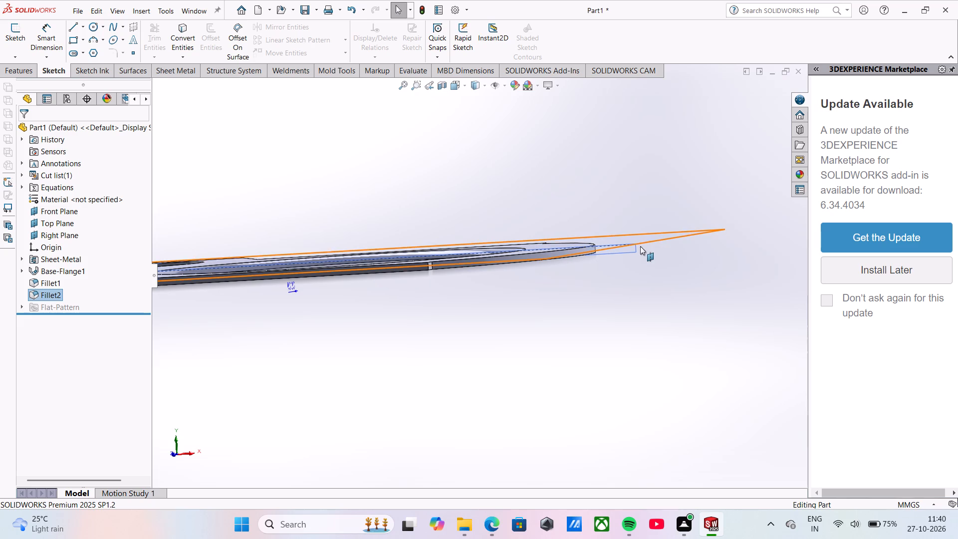
scroll(636, 249, "up", 1)
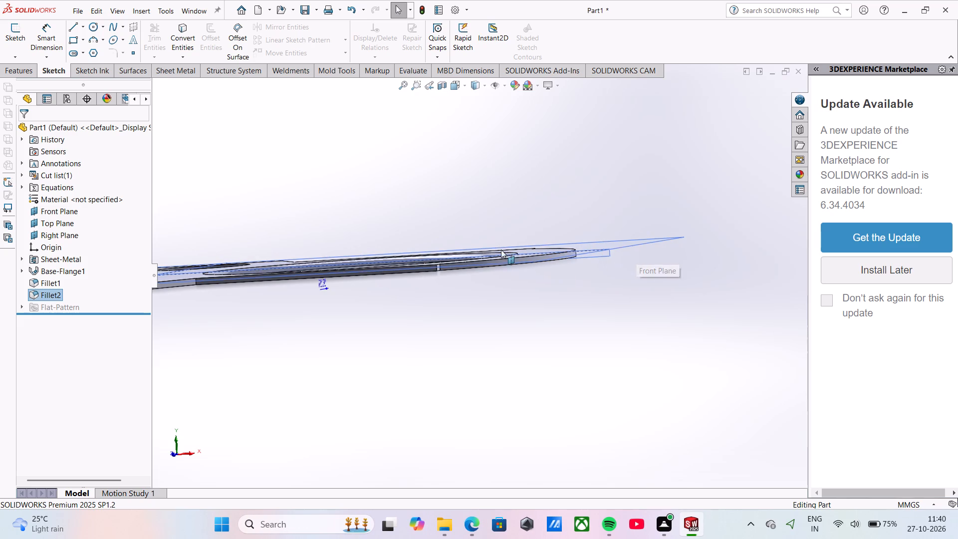
middle_click_drag(501, 250, 506, 260)
scroll(500, 260, "up", 1)
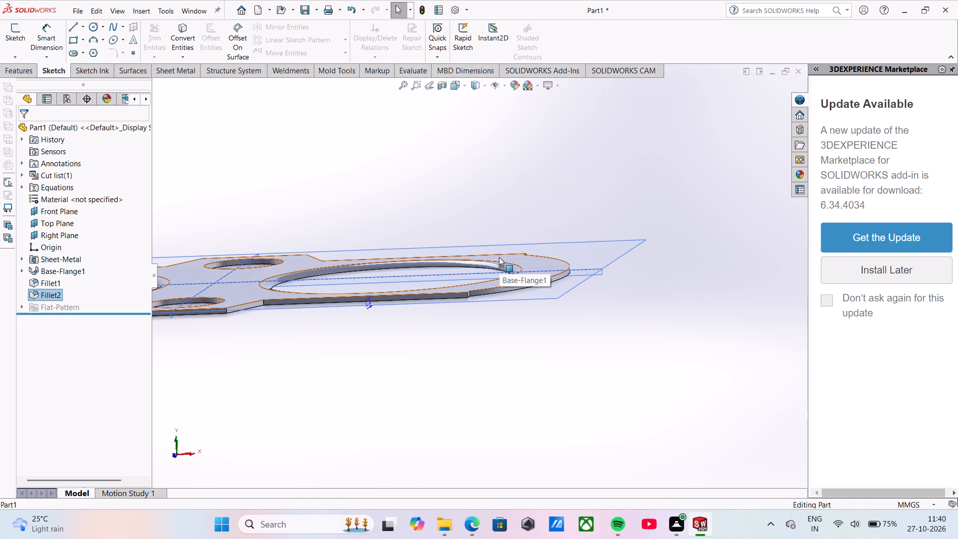
scroll(495, 249, "up", 1)
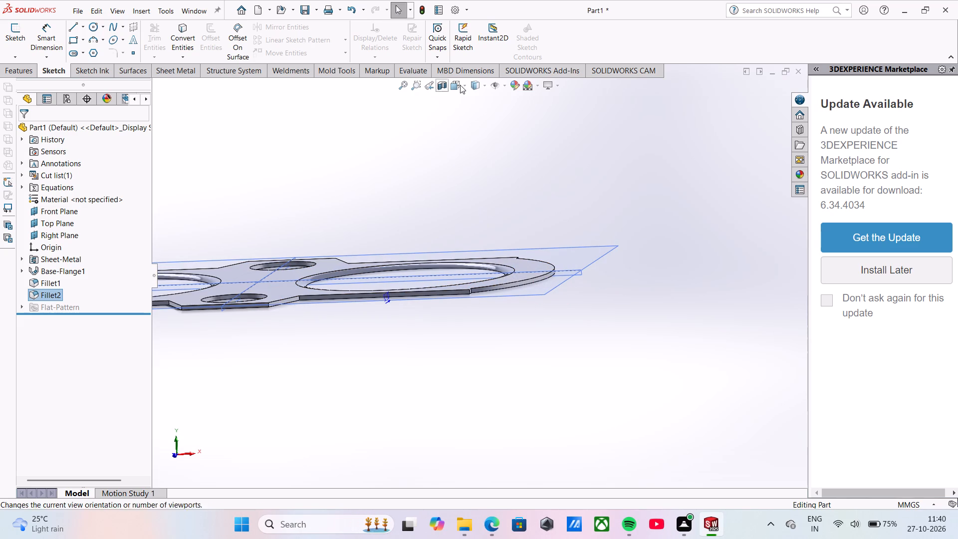
Create a reference plane offset 2.95 mm (5.90/2) from the Front Plane, passing along the plate's straight front edge.
left_click(22, 65)
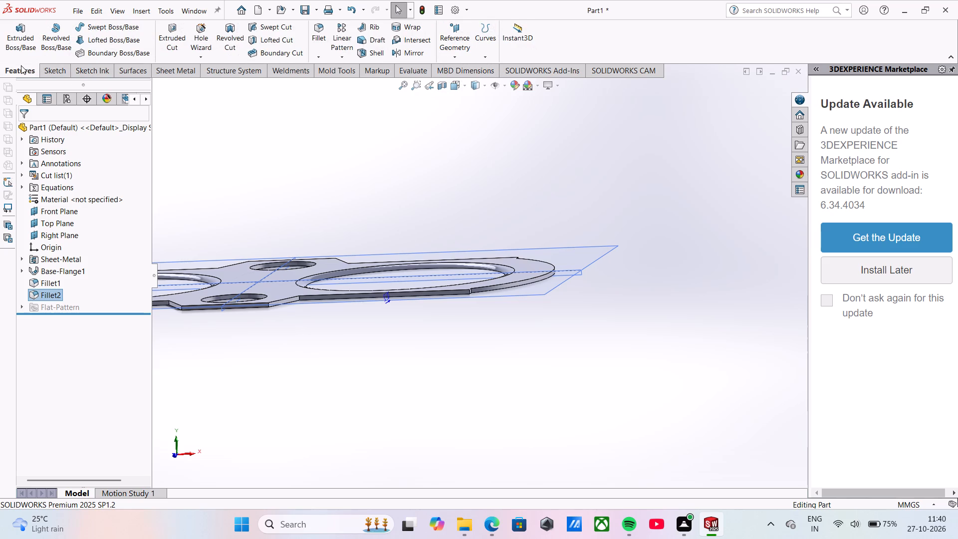
left_click(466, 57)
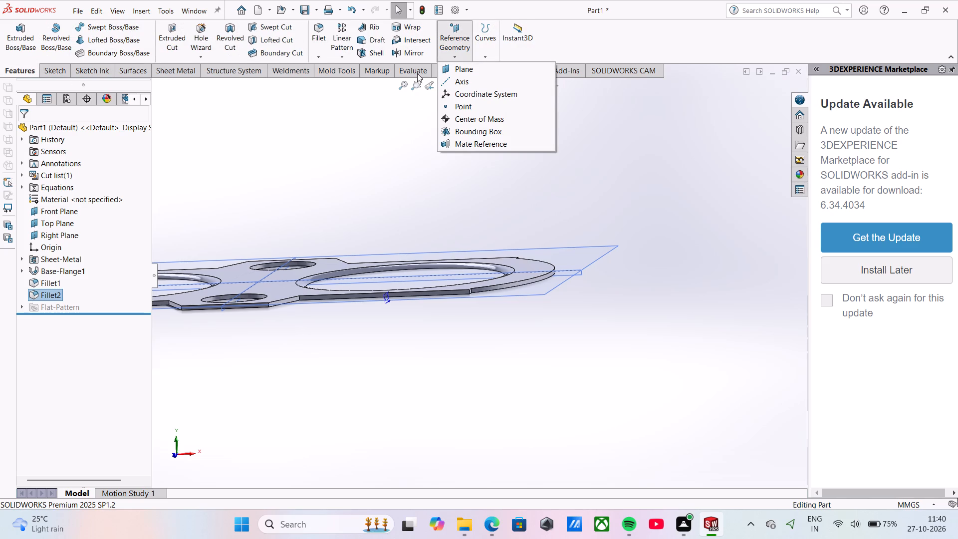
left_click(162, 66)
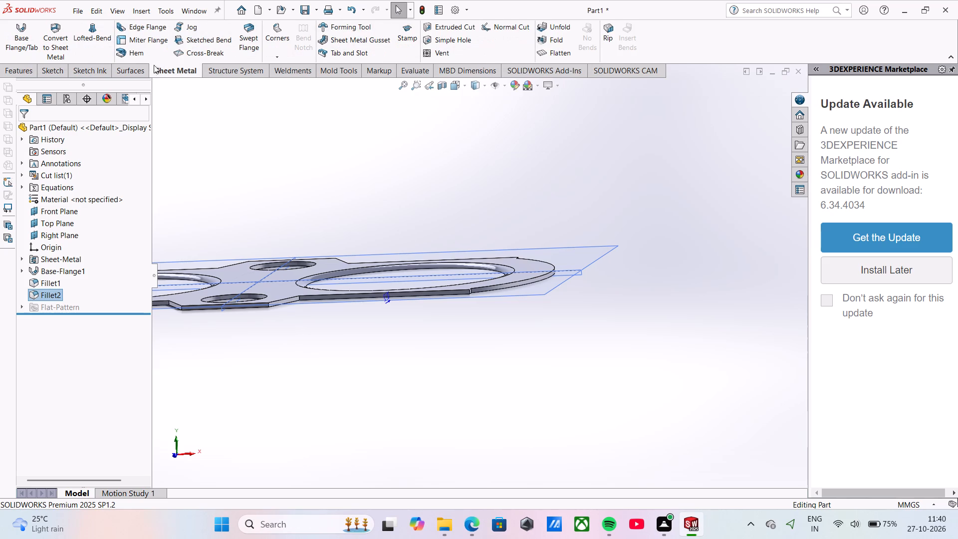
left_click(20, 70)
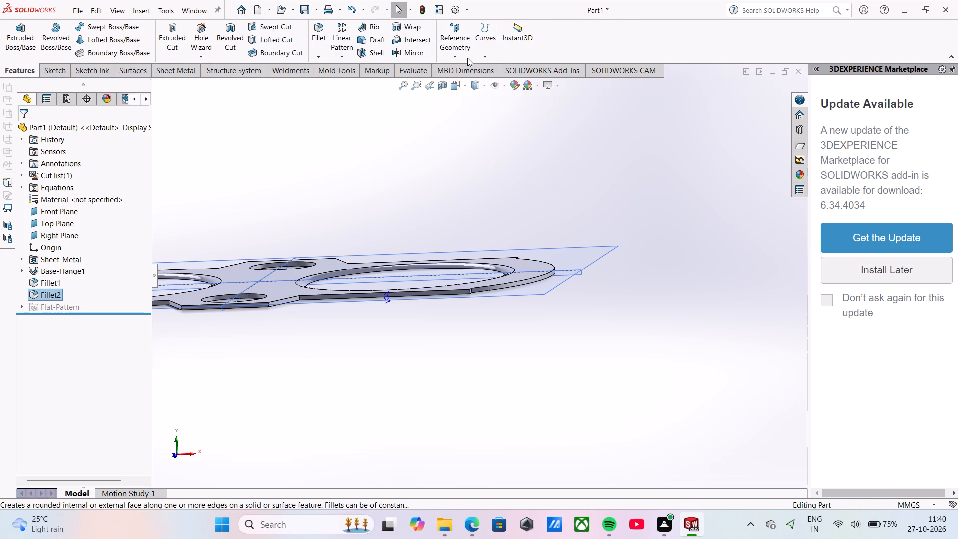
left_click(461, 57)
left_click(465, 65)
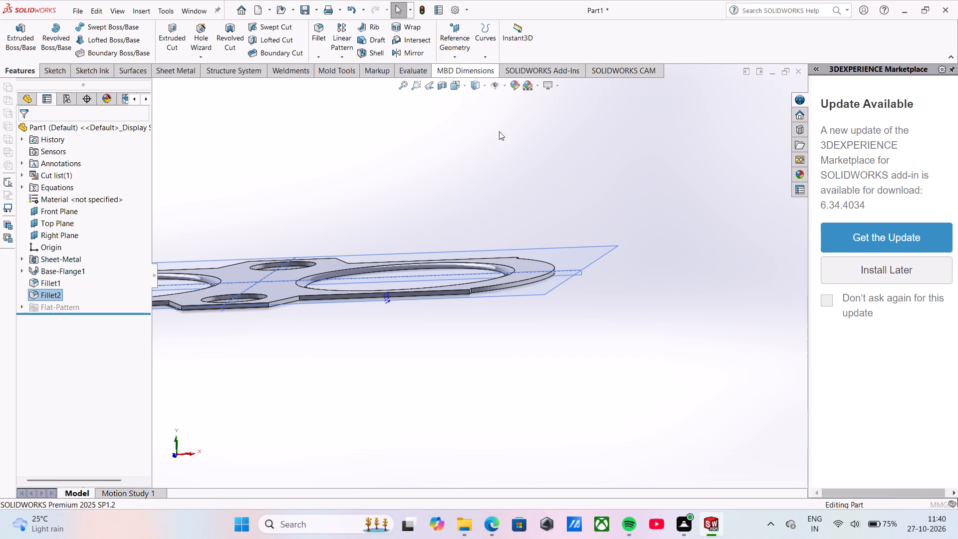
scroll(579, 272, "down", 6)
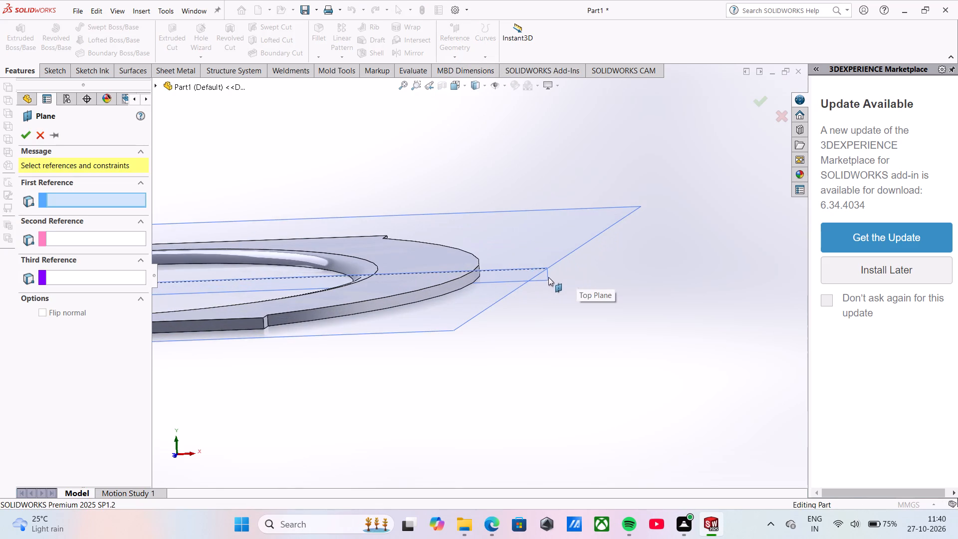
left_click(533, 282)
scroll(533, 282, "up", 3)
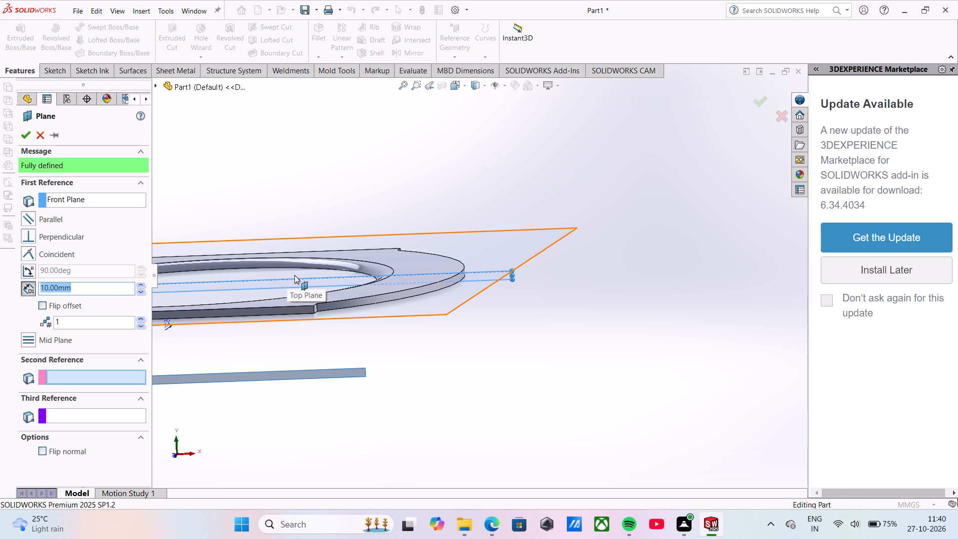
type("5.90")
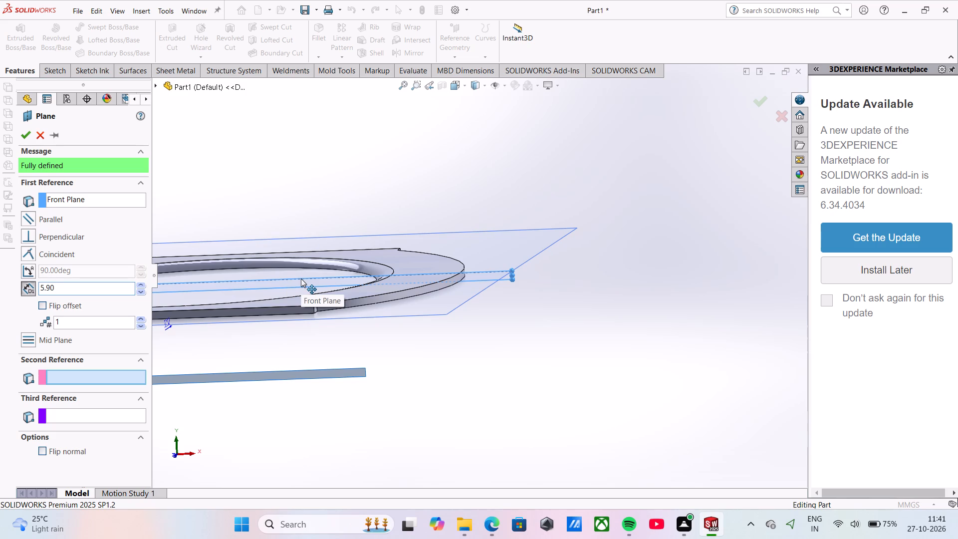
type("/2")
key("Return")
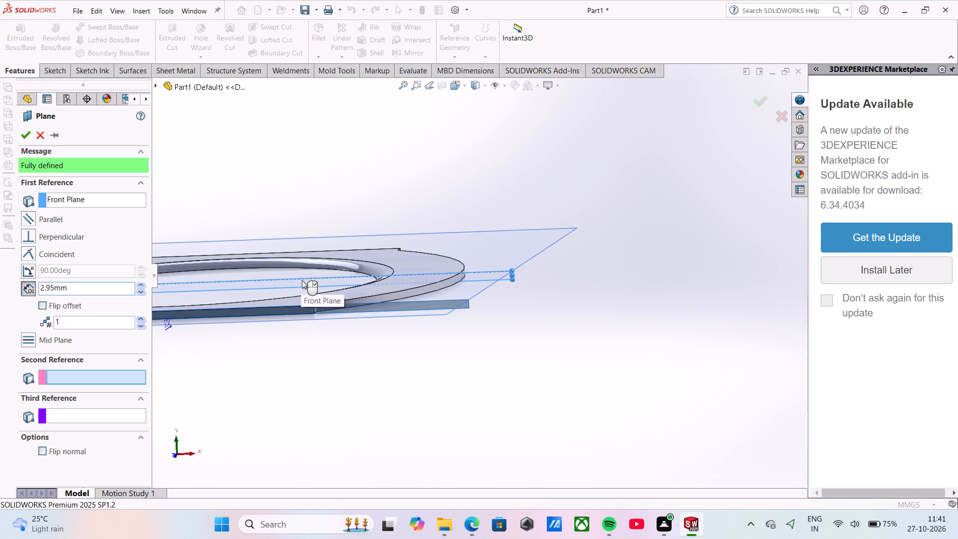
scroll(298, 298, "down", 2)
scroll(316, 341, "down", 4)
middle_click_drag(337, 351, 328, 369)
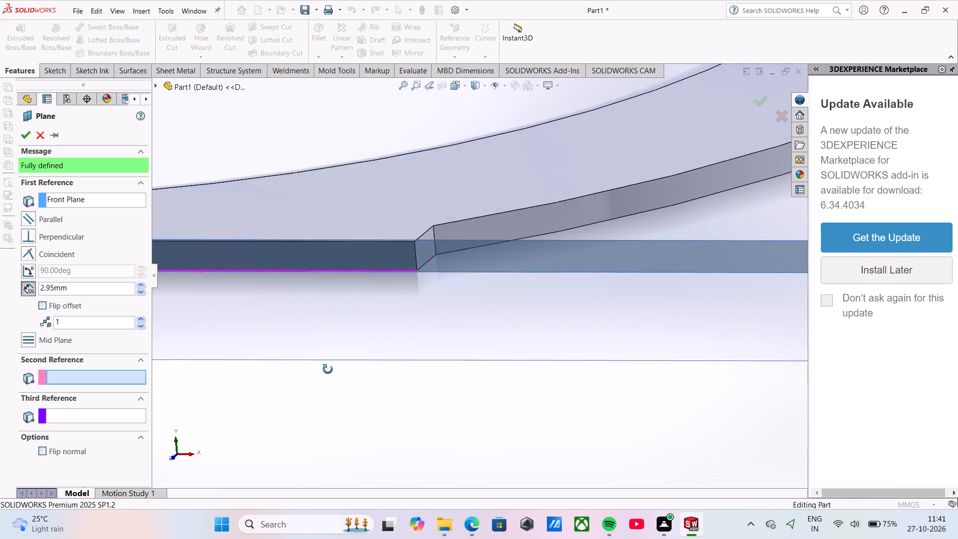
middle_click_drag(328, 369, 315, 366)
scroll(316, 363, "up", 2)
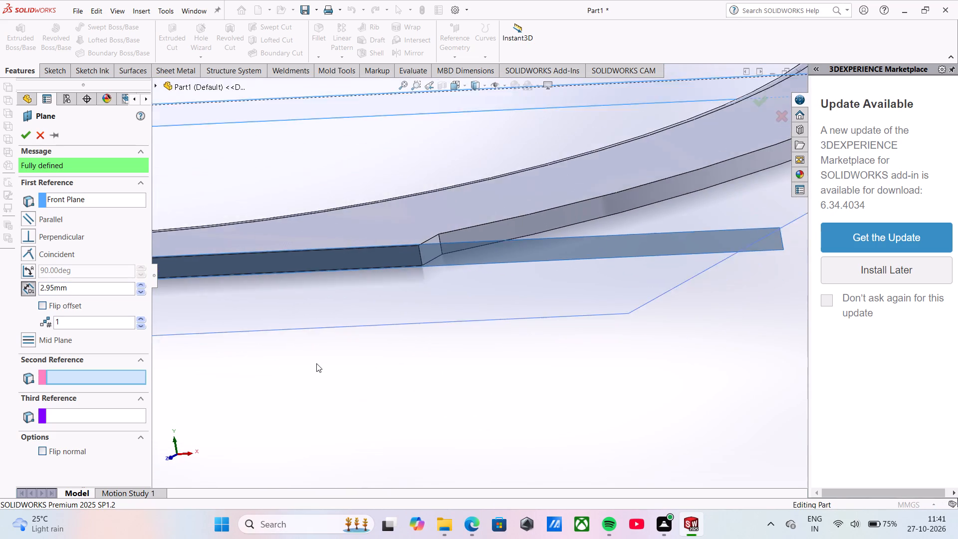
scroll(316, 363, "up", 6)
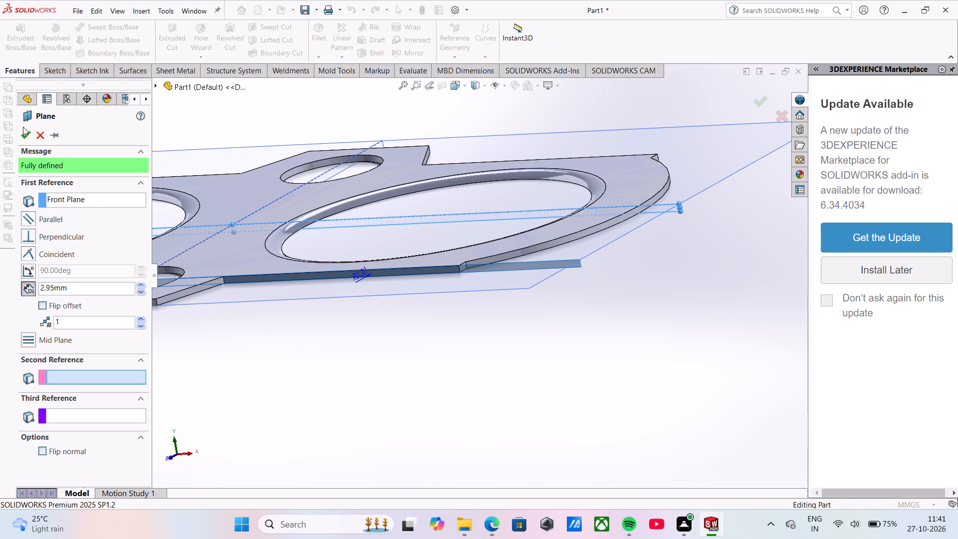
left_click(27, 134)
scroll(234, 323, "up", 3)
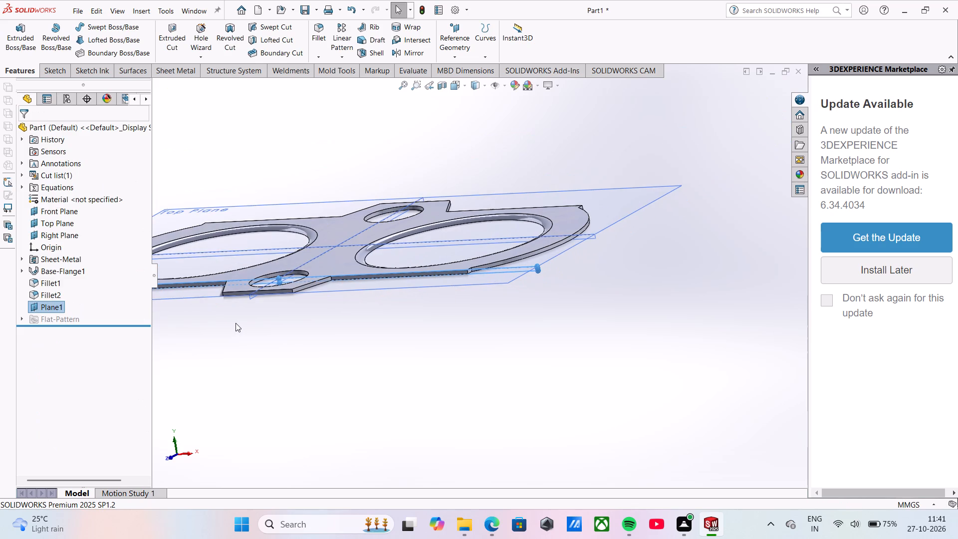
scroll(428, 319, "up", 1)
left_click(428, 319)
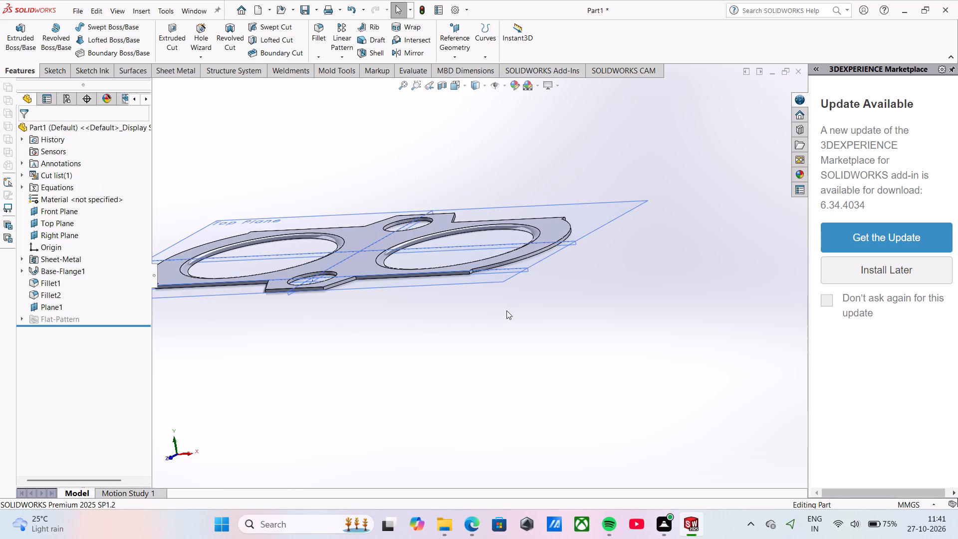
Start a new sketch on the new offset plane along the plate's front edge.
scroll(507, 310, "down", 4)
left_click(511, 215)
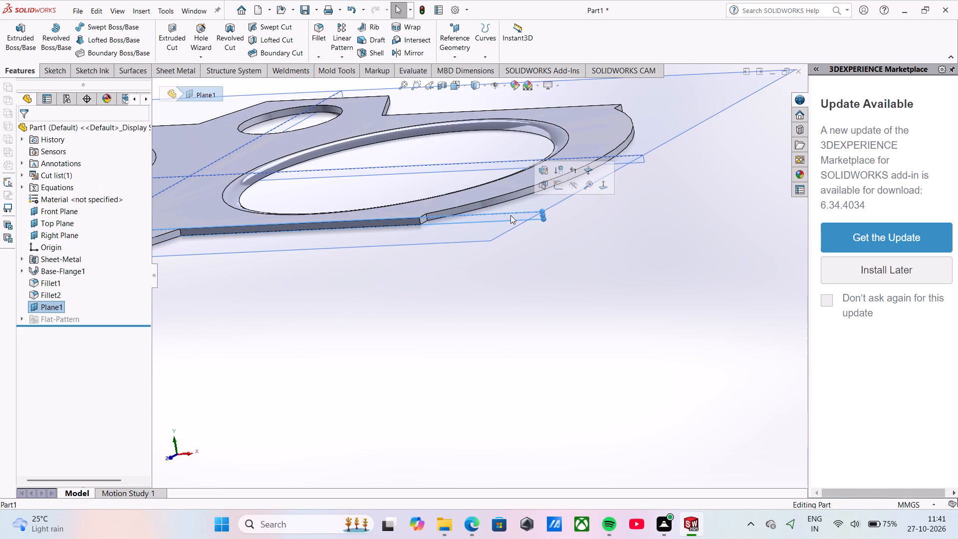
left_click(558, 184)
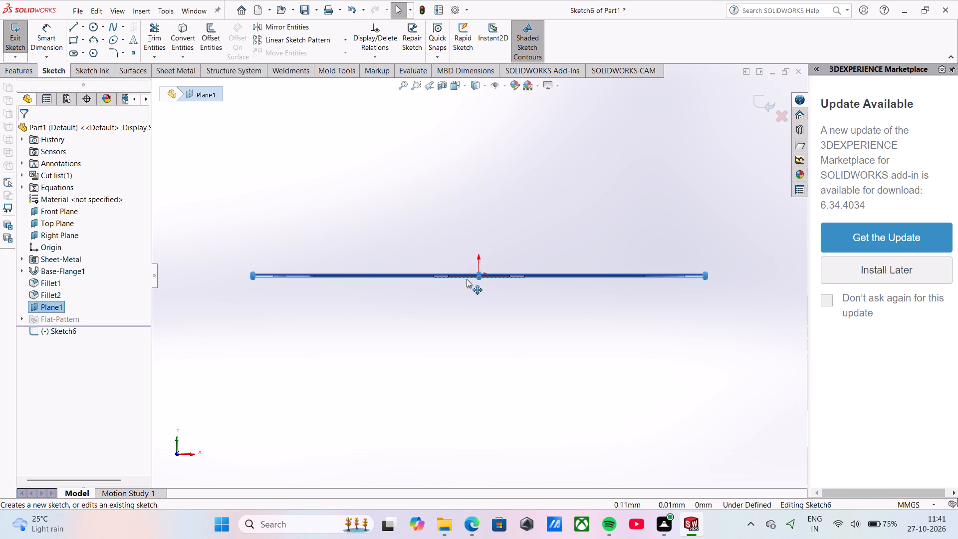
scroll(446, 283, "down", 4)
scroll(435, 288, "up", 5)
left_click(445, 221)
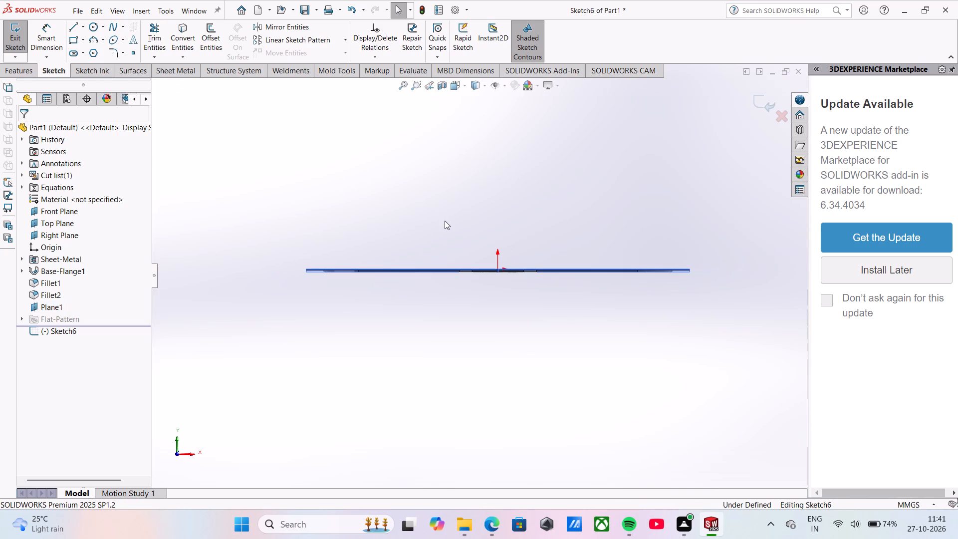
Turn on the hiding of all item types so the reference planes are not displayed.
left_click(492, 86)
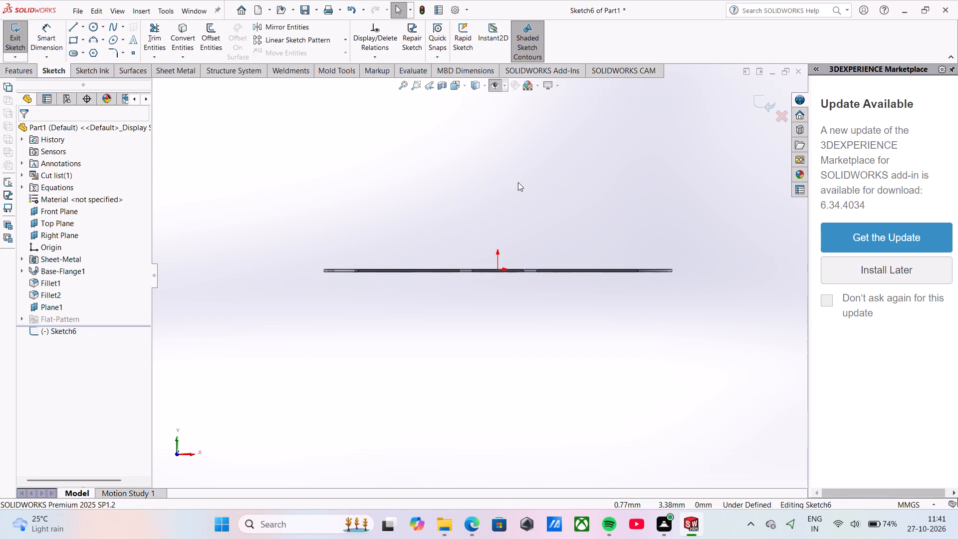
Sketch a vertical construction line about 5.3 mm long straight down from the origin, with the midpoint option off.
scroll(337, 280, "down", 6)
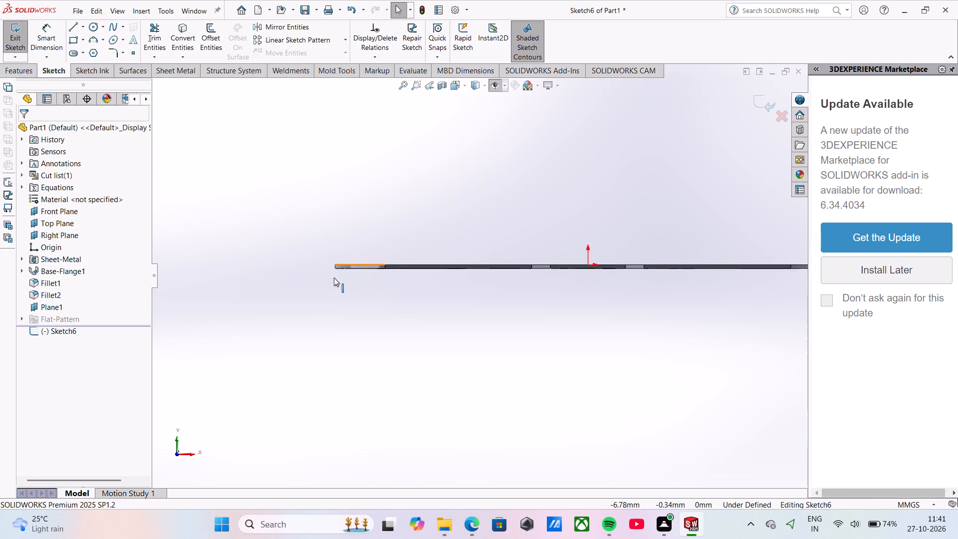
scroll(334, 277, "down", 7)
scroll(384, 265, "up", 2)
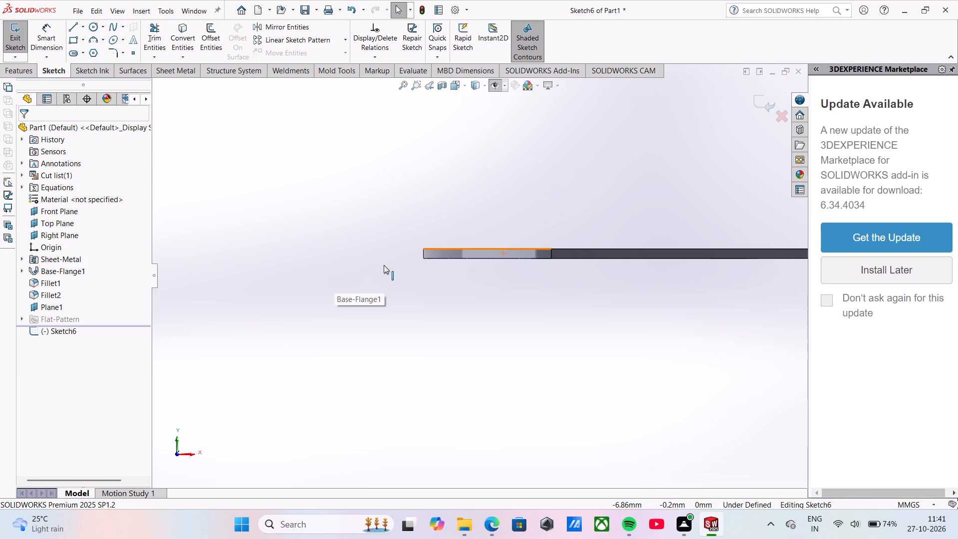
scroll(384, 265, "up", 2)
scroll(513, 275, "up", 7)
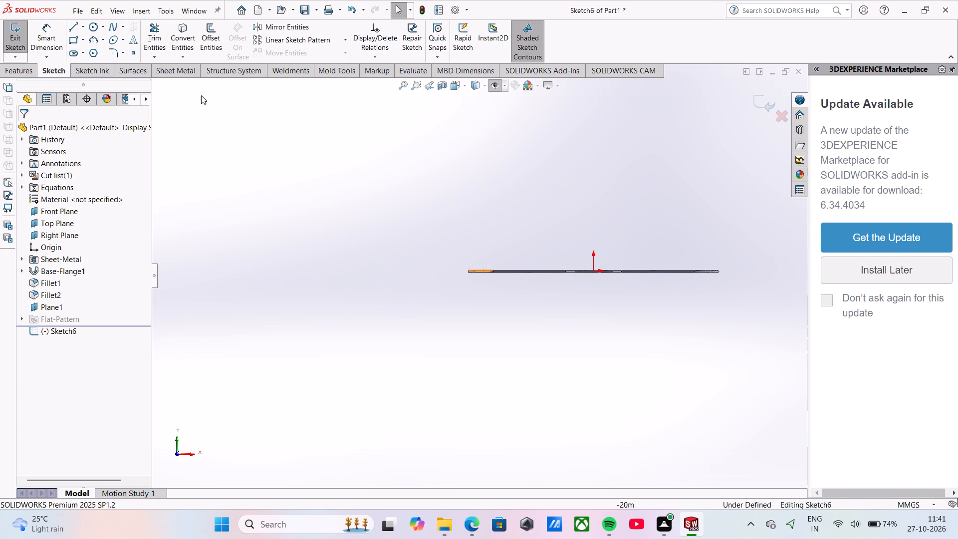
left_click(85, 22)
left_click(88, 62)
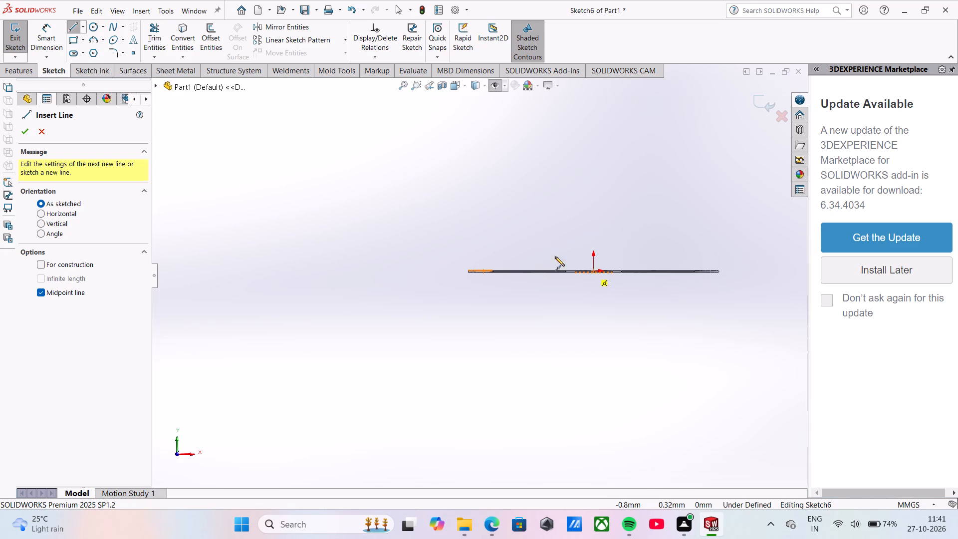
left_click(60, 265)
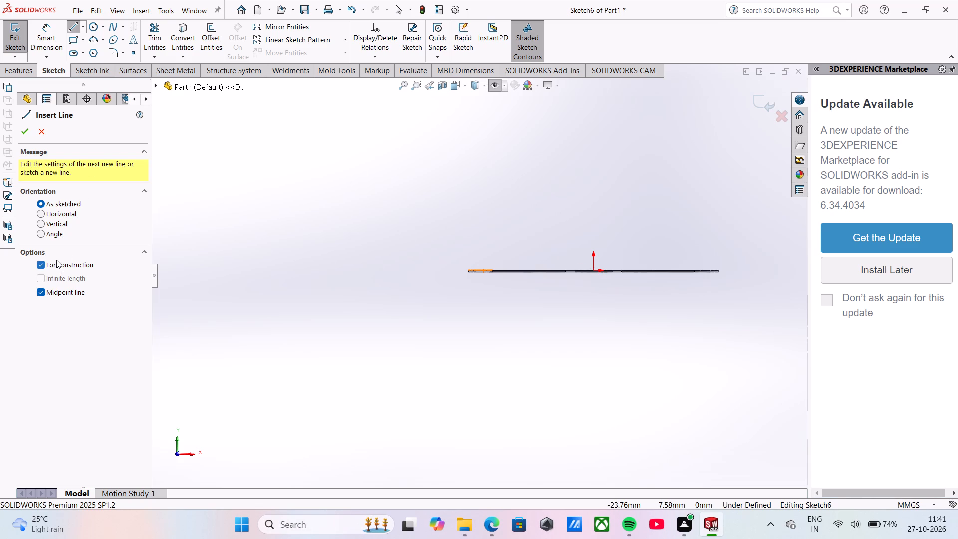
left_click(52, 289)
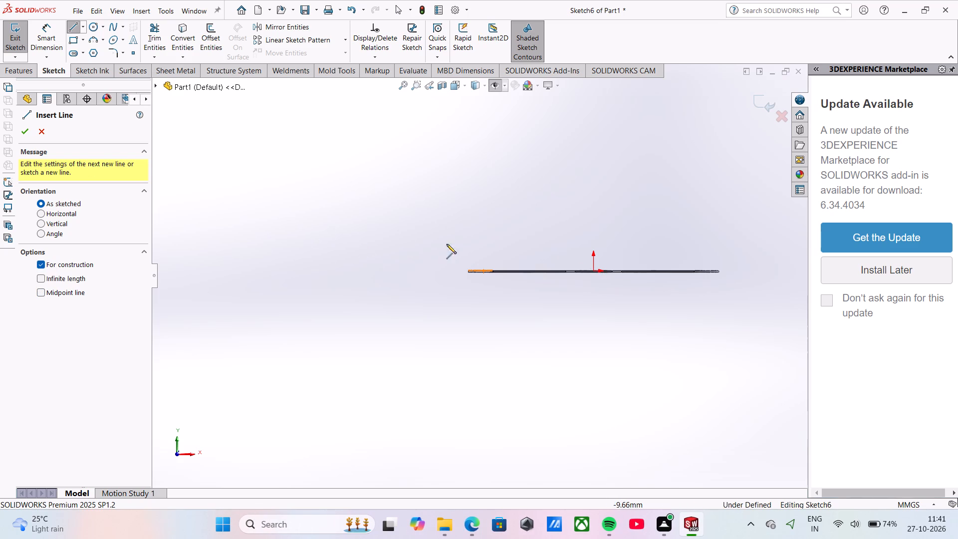
left_click(595, 272)
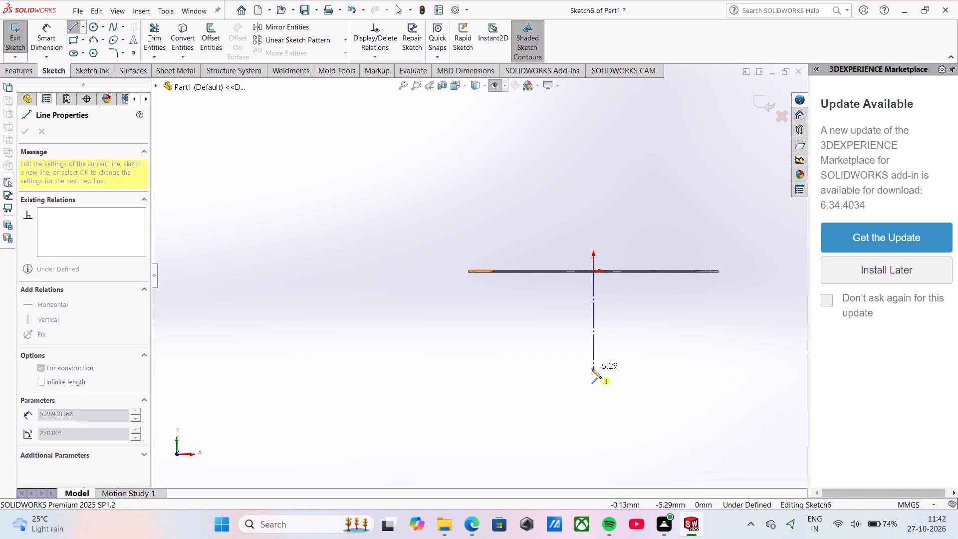
left_click(592, 369)
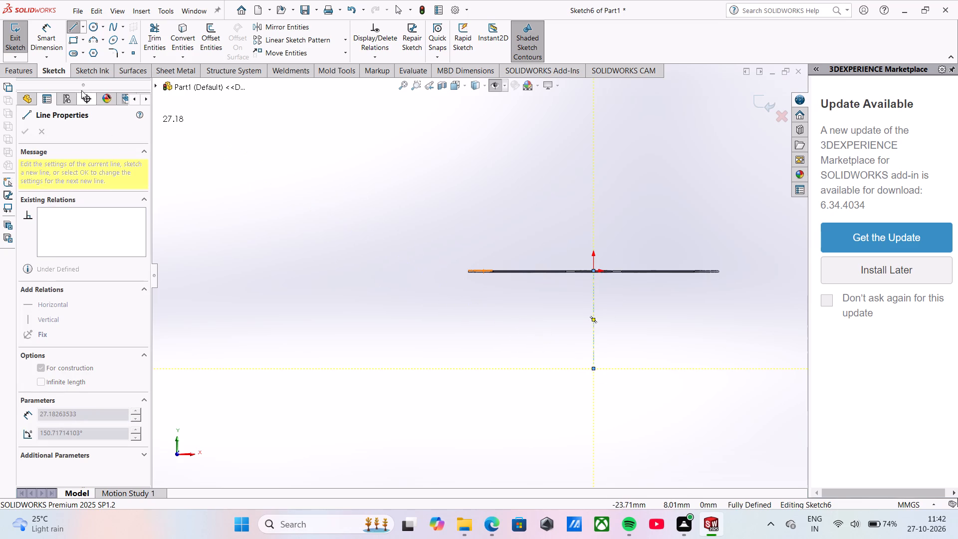
Dimension the vertical construction line's length as 6.50 mm.
left_click(43, 41)
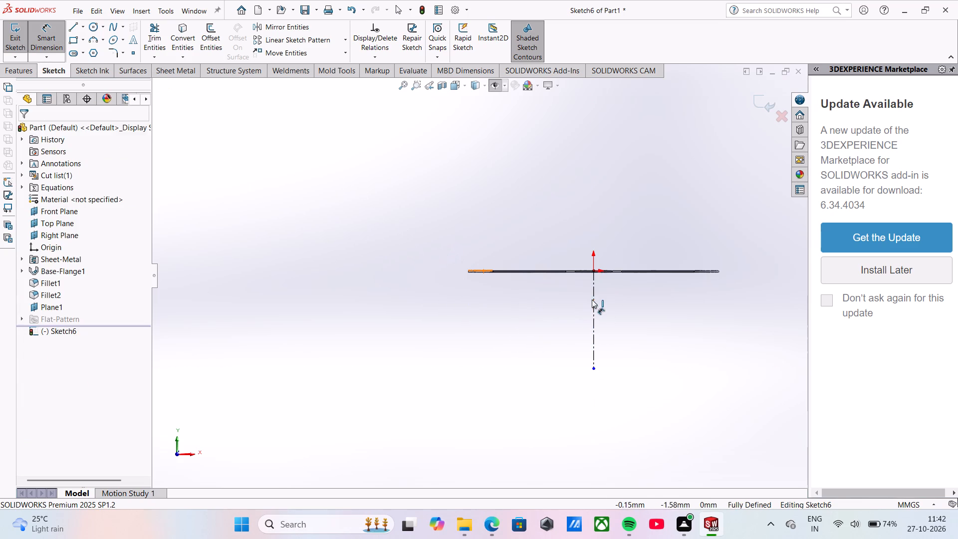
left_click(592, 299)
left_click(310, 382)
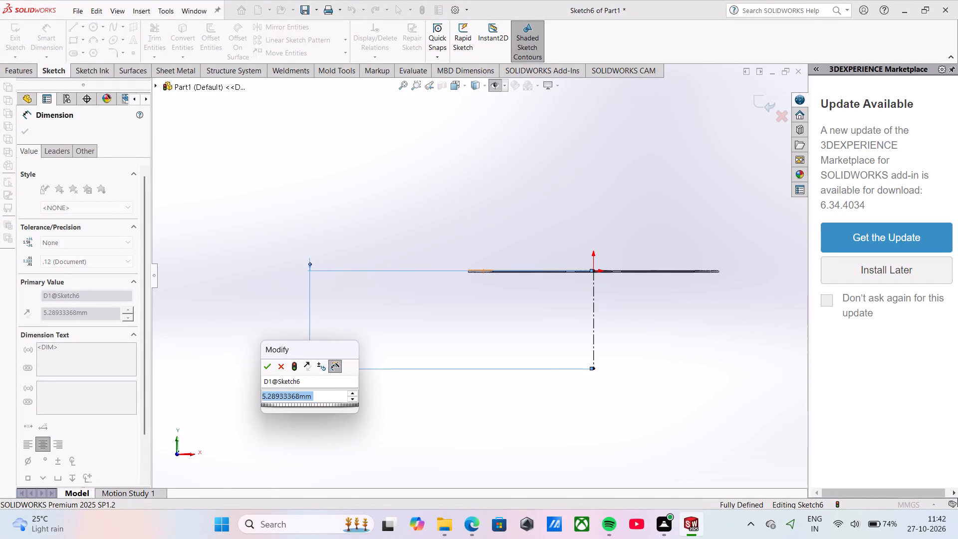
scroll(578, 299, "down", 8)
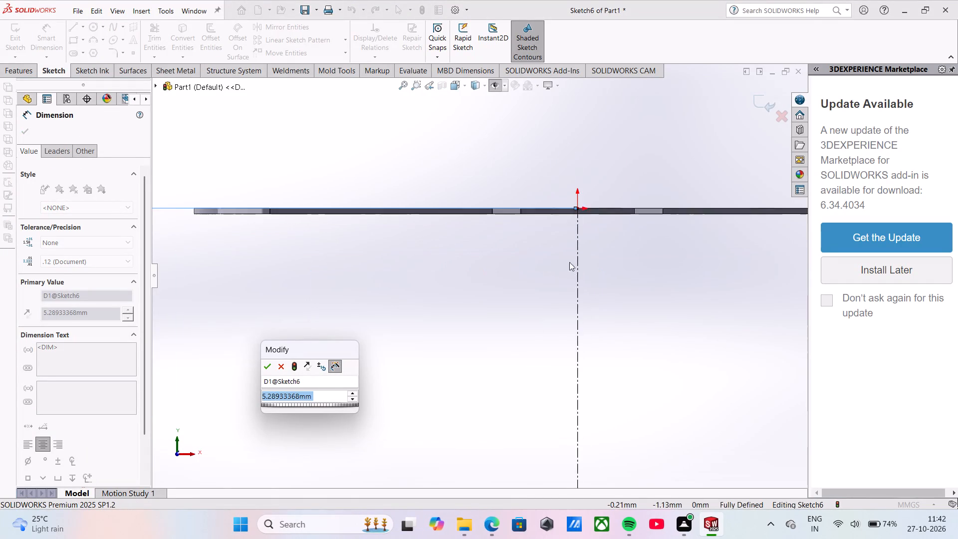
scroll(569, 262, "down", 2)
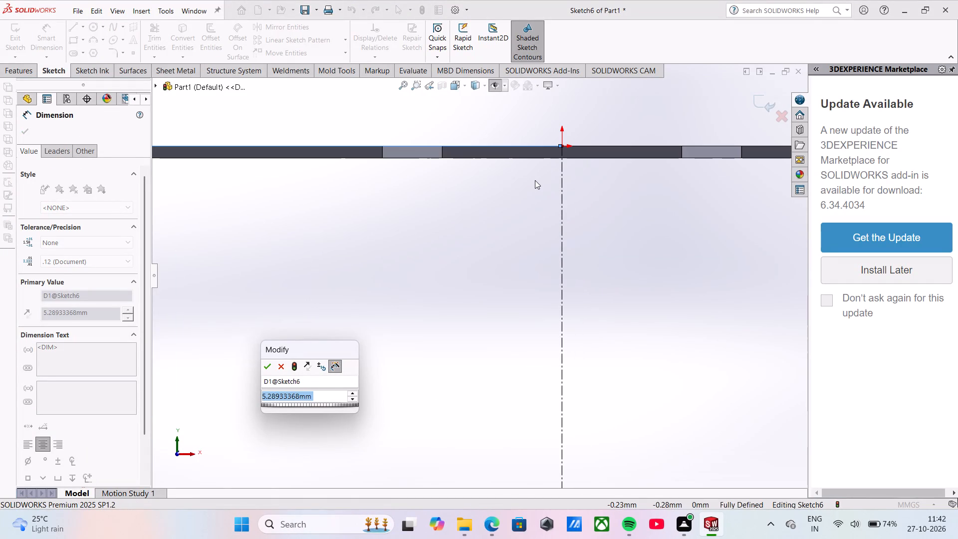
type("6.50")
key("Return")
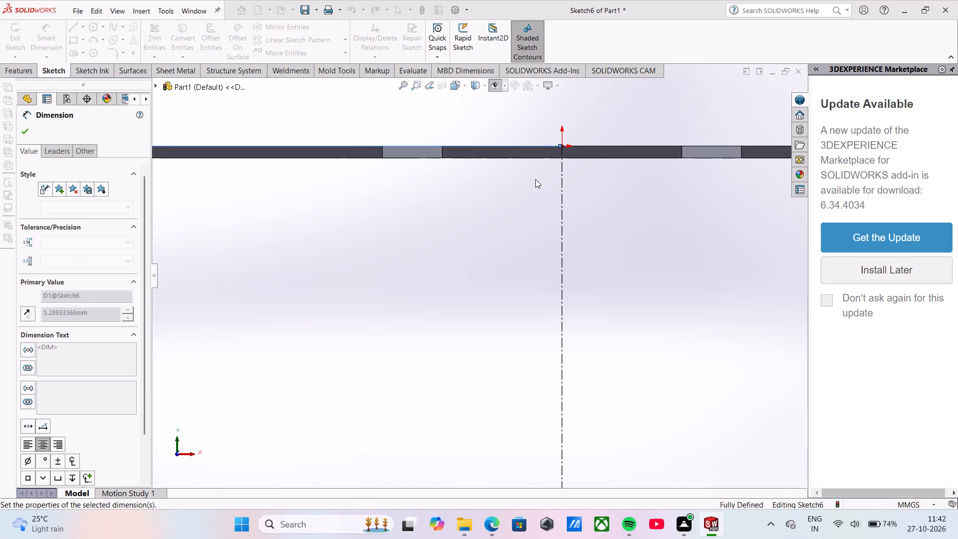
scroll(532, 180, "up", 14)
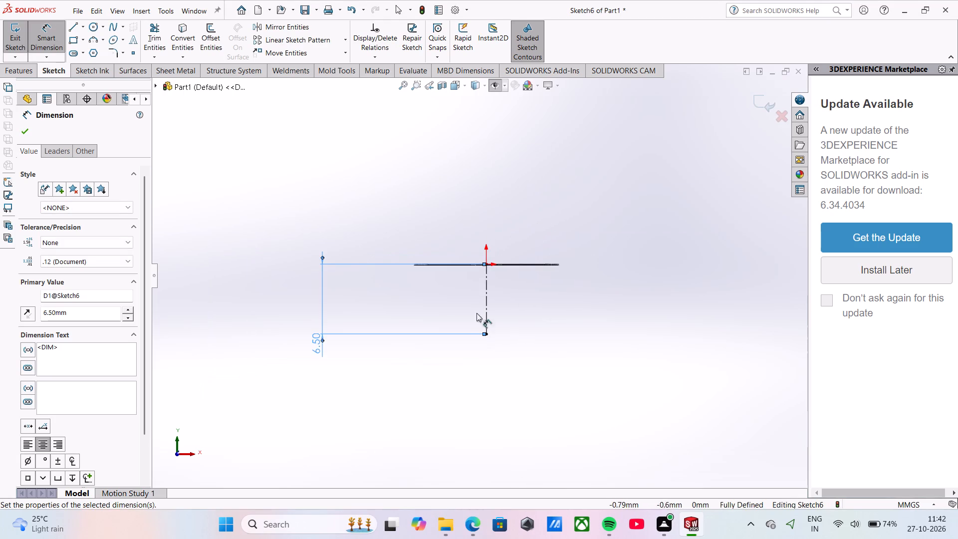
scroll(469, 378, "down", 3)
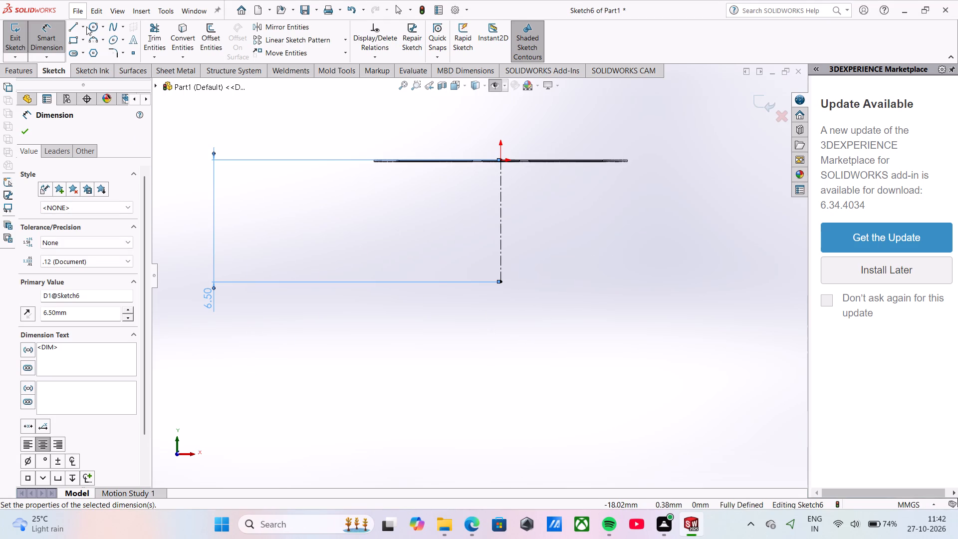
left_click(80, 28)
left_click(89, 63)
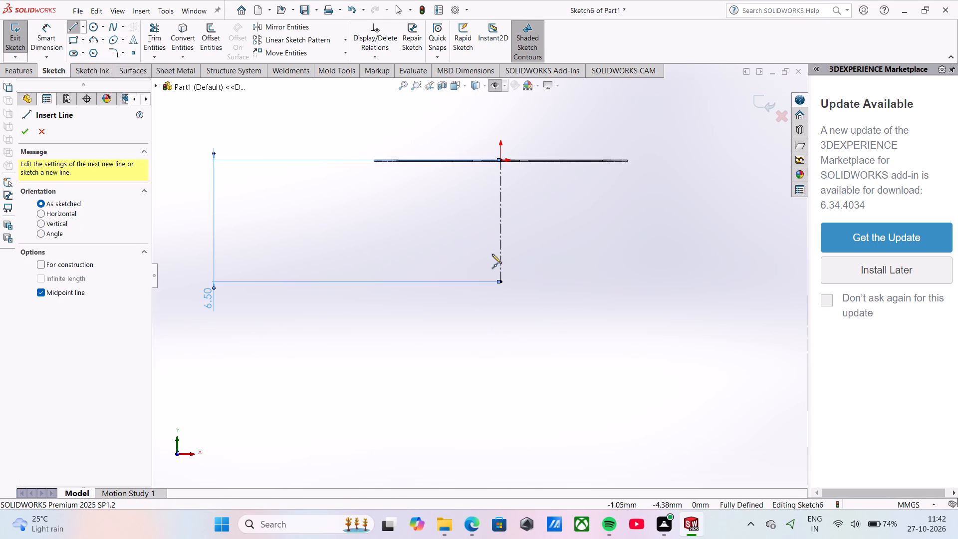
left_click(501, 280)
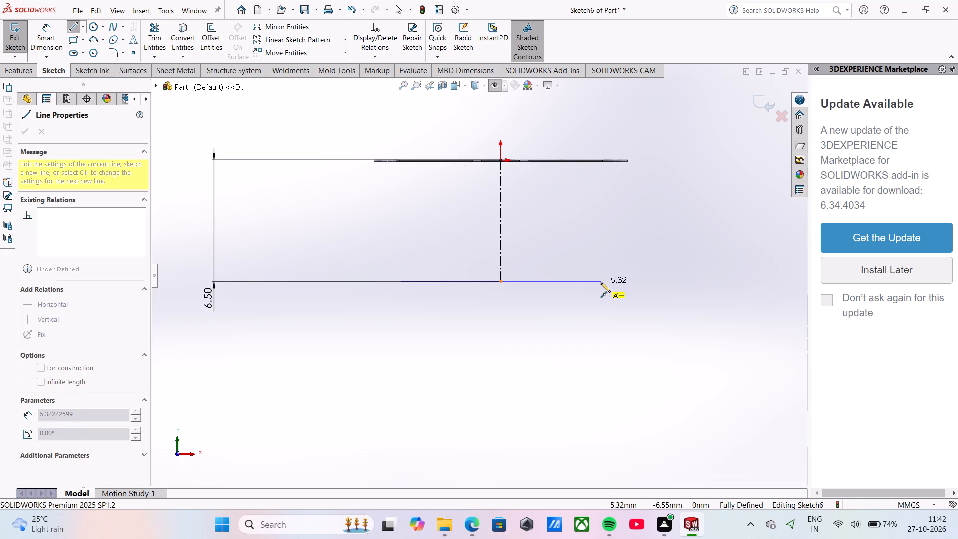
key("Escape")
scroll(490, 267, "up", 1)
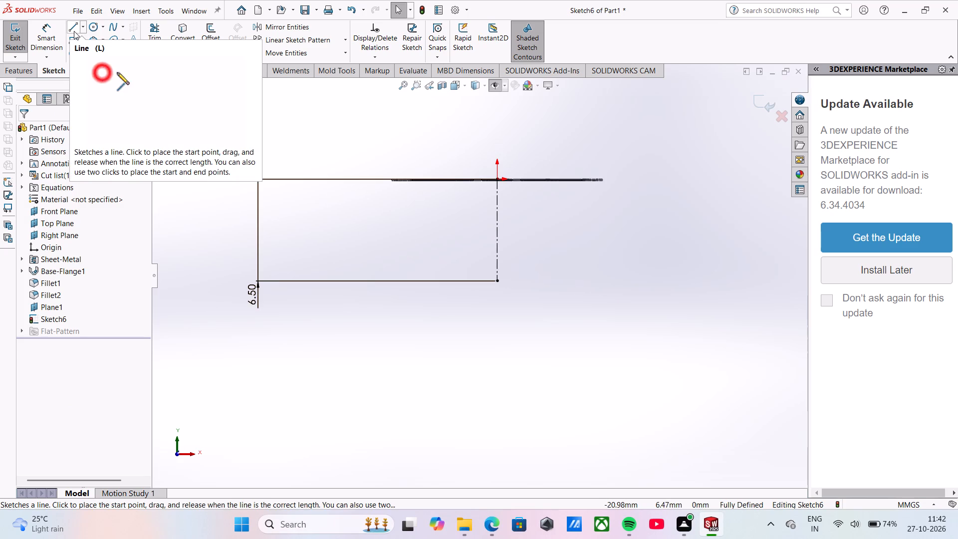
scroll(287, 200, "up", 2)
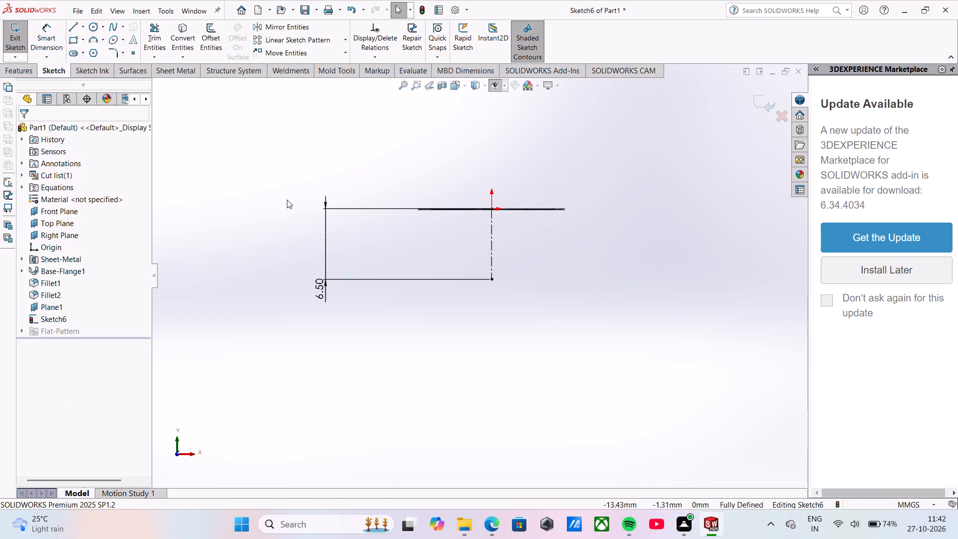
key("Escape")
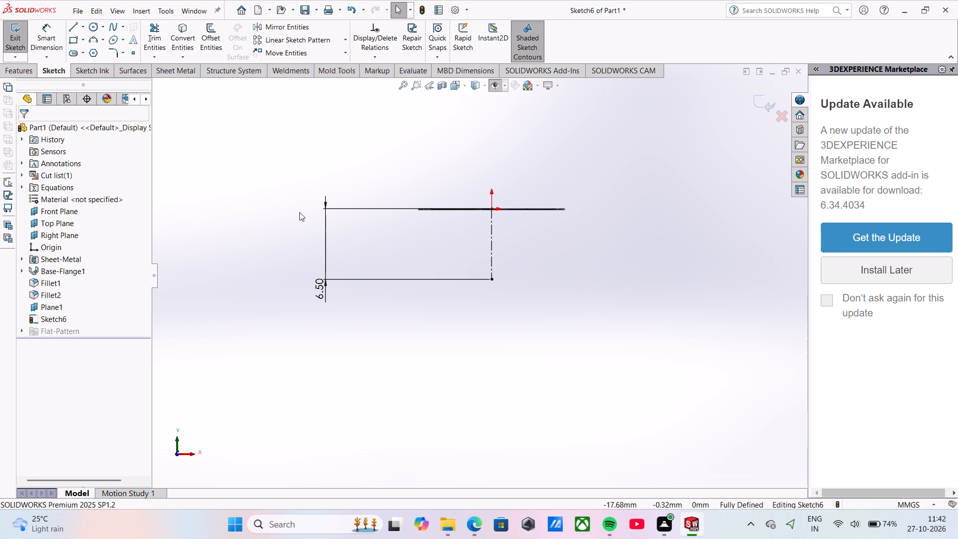
Undo the length dimension and the vertical construction line, leaving the sketch on the offset plane empty.
key("ctrl+z")
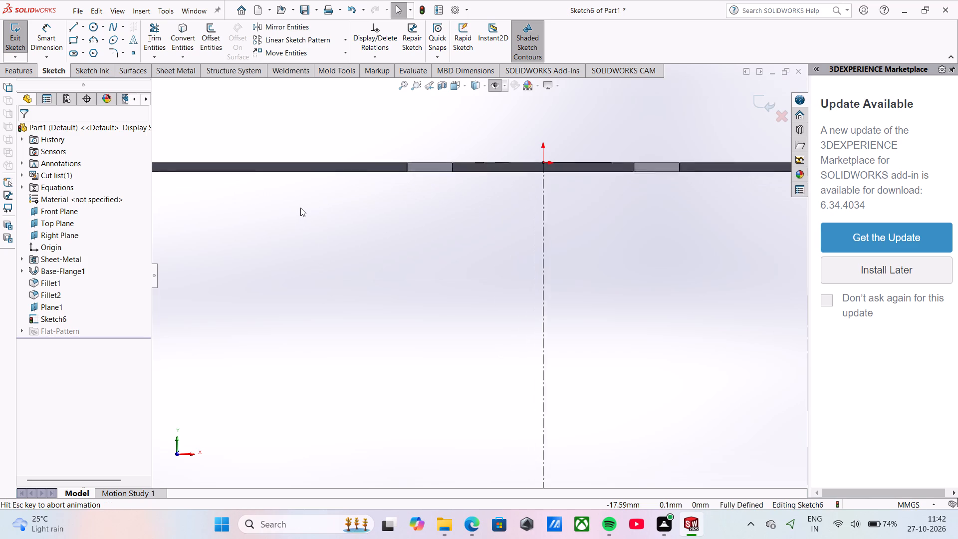
scroll(293, 226, "up", 11)
middle_click_drag(421, 263, 422, 264)
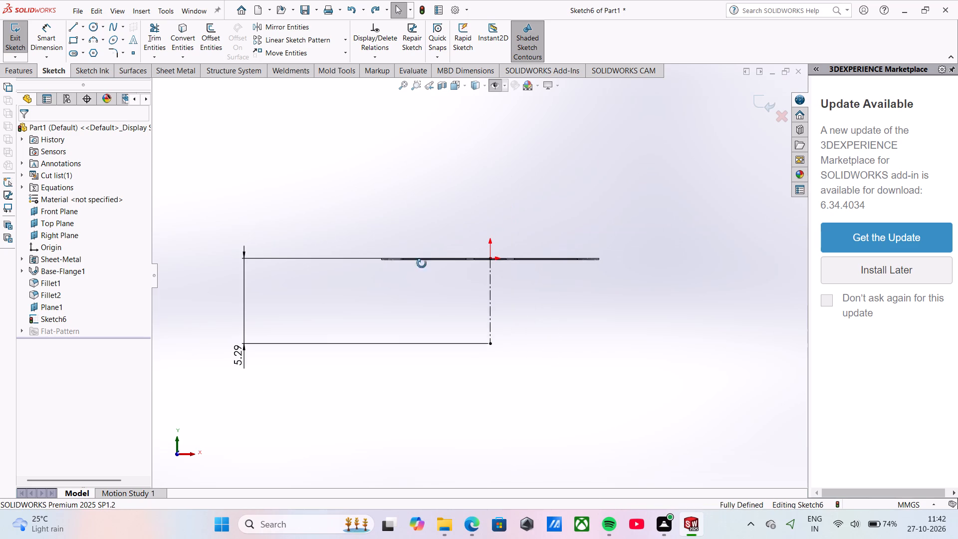
middle_click_drag(422, 264, 388, 300)
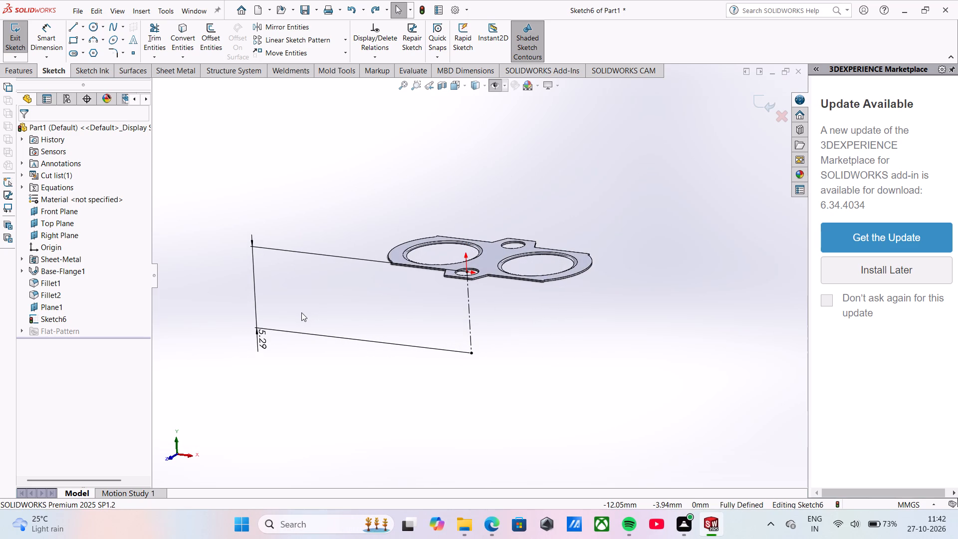
key("ctrl+z")
key("ctrl+z")
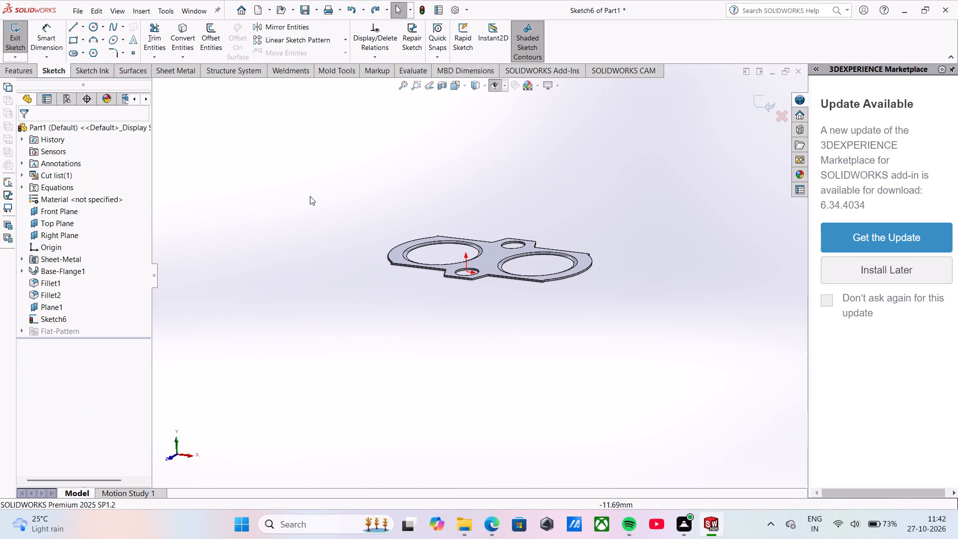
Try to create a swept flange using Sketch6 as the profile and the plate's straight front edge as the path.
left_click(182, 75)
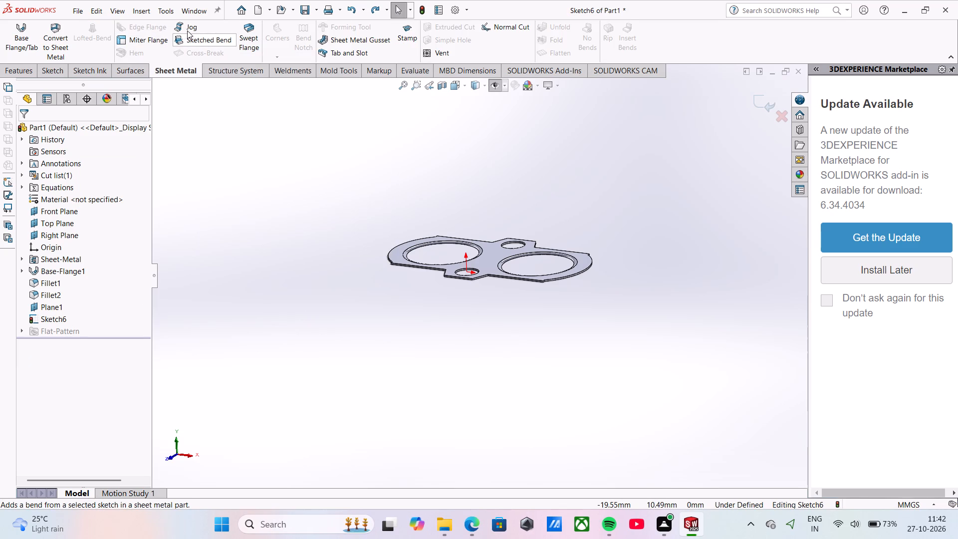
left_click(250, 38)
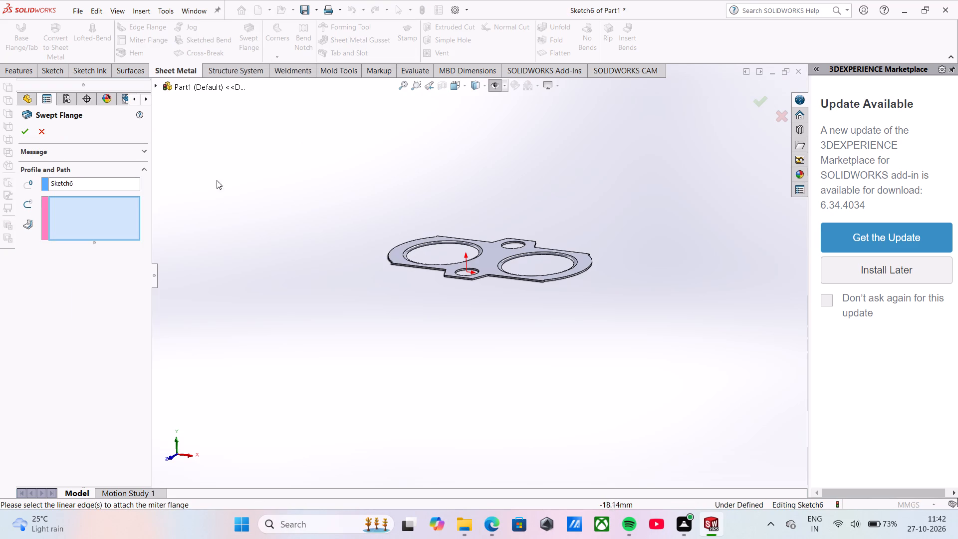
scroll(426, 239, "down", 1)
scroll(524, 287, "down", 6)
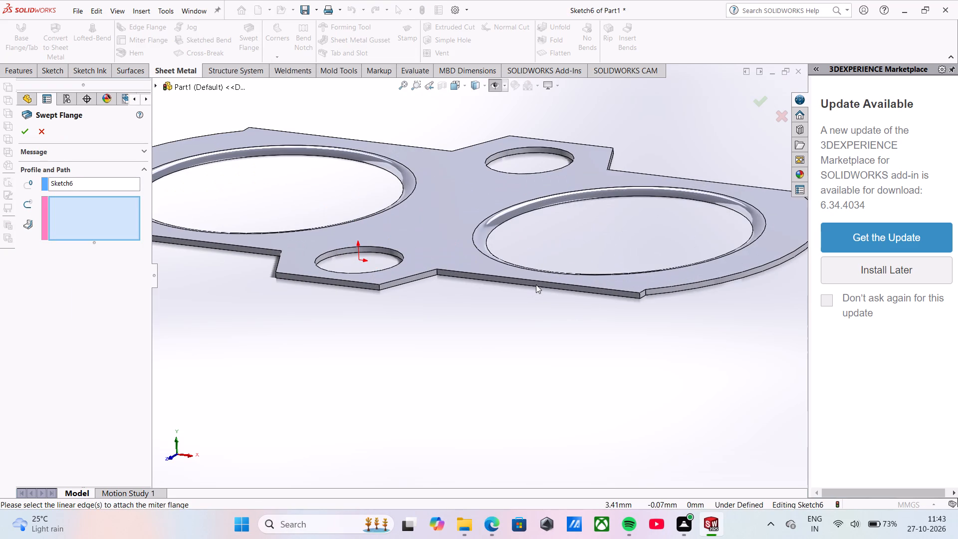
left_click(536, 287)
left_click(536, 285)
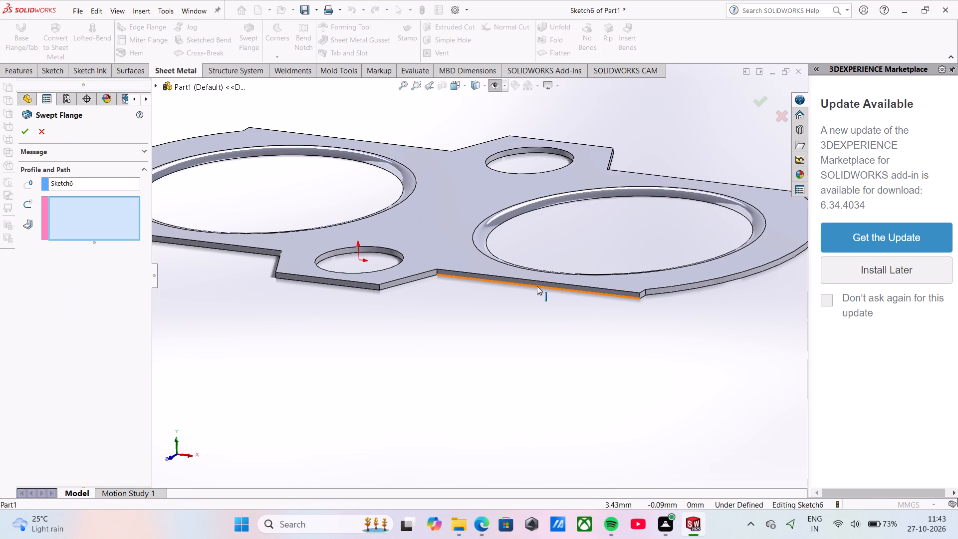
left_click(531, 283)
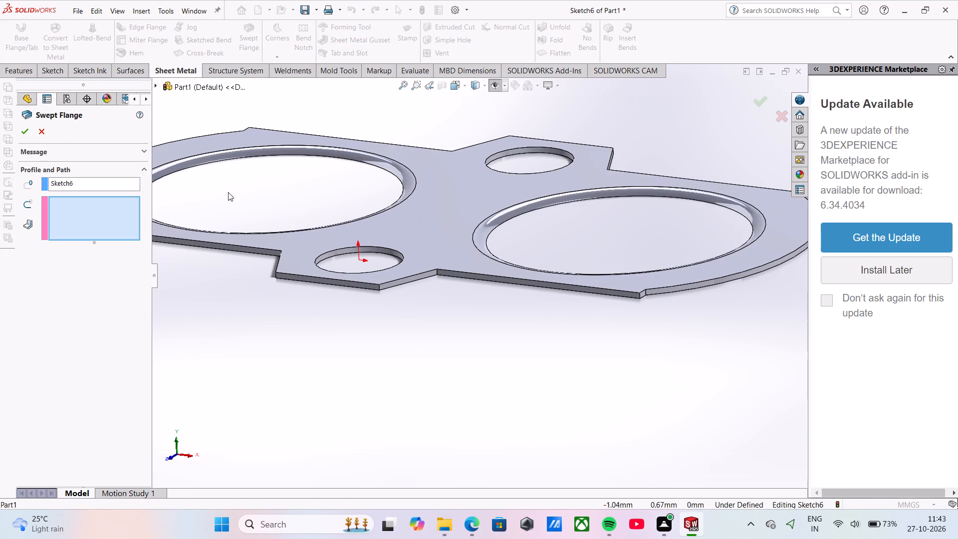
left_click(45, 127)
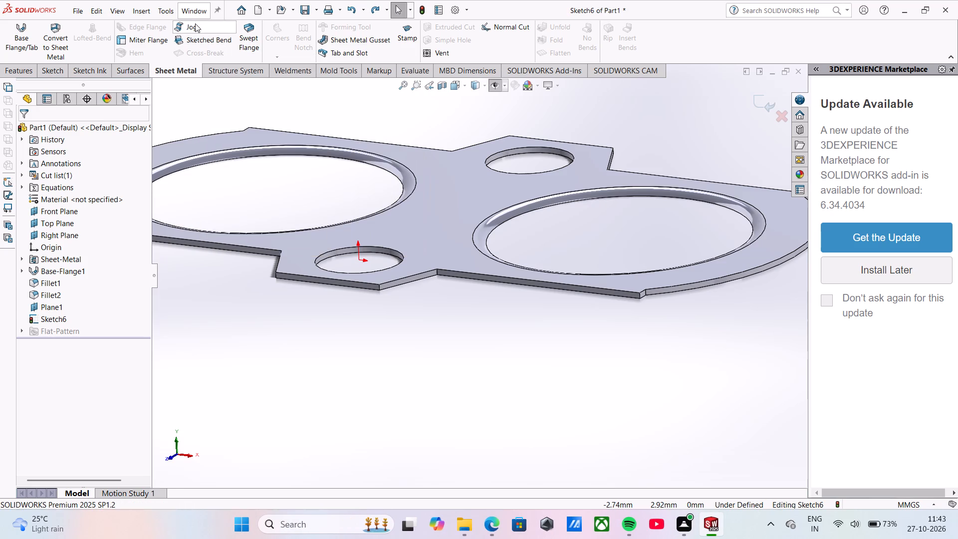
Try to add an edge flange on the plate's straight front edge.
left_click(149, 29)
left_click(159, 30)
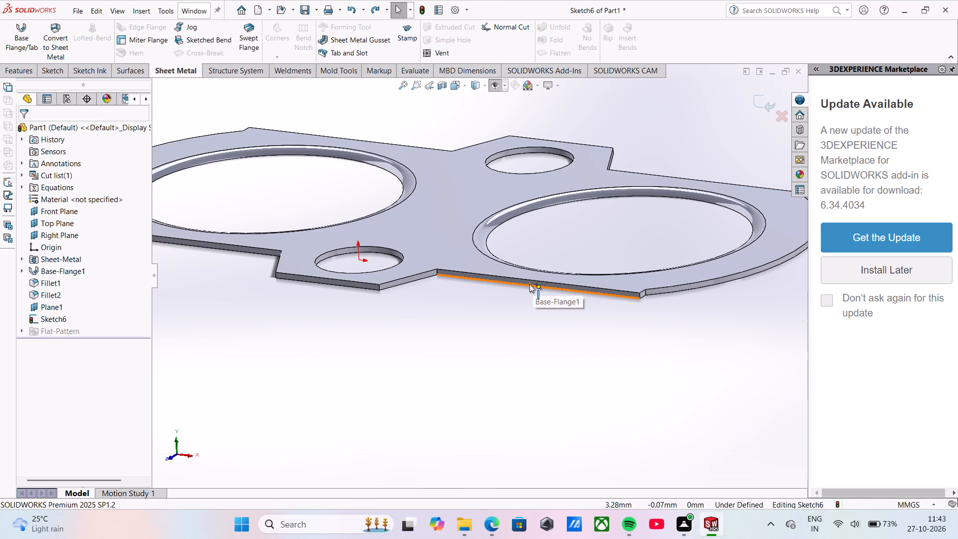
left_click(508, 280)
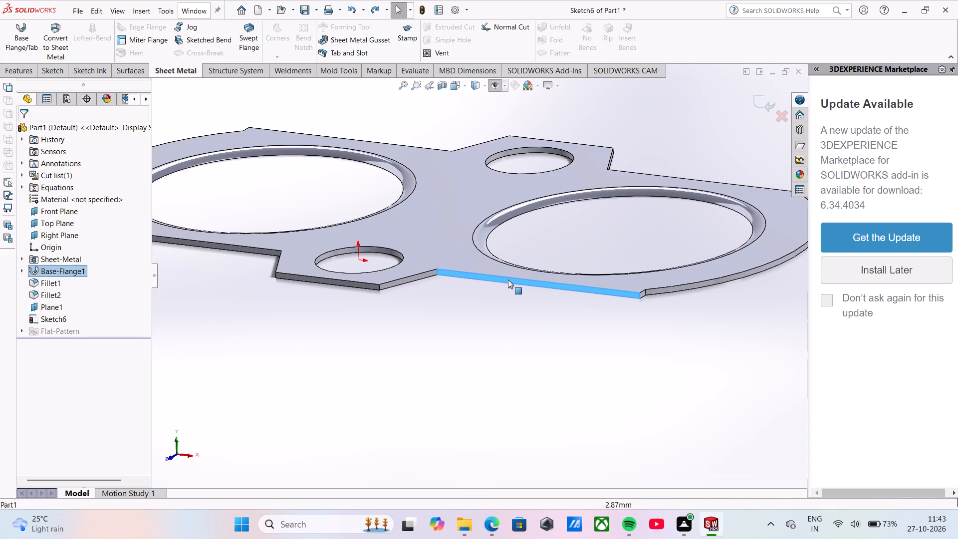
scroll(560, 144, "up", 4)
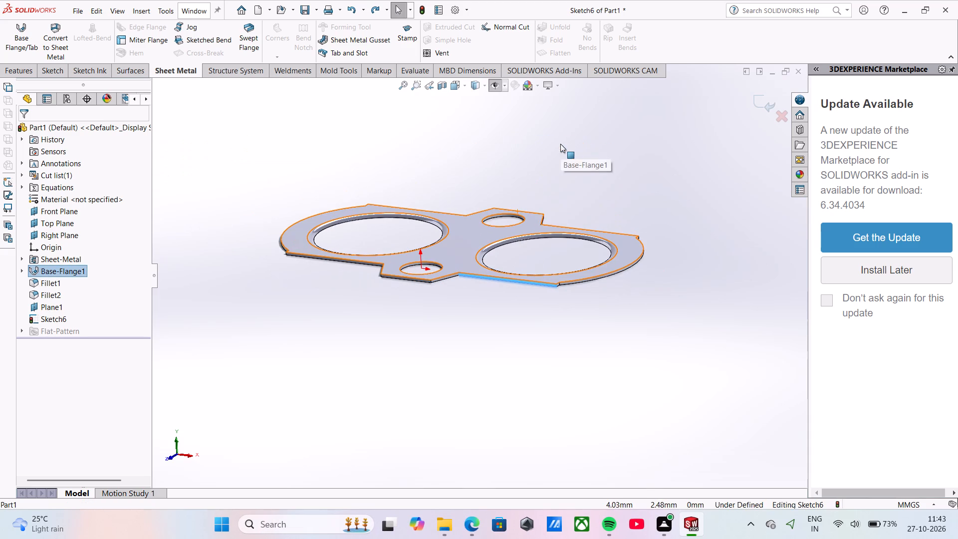
Exit the empty sketch and start a new sketch on the offset plane Plane1.
left_click(773, 104)
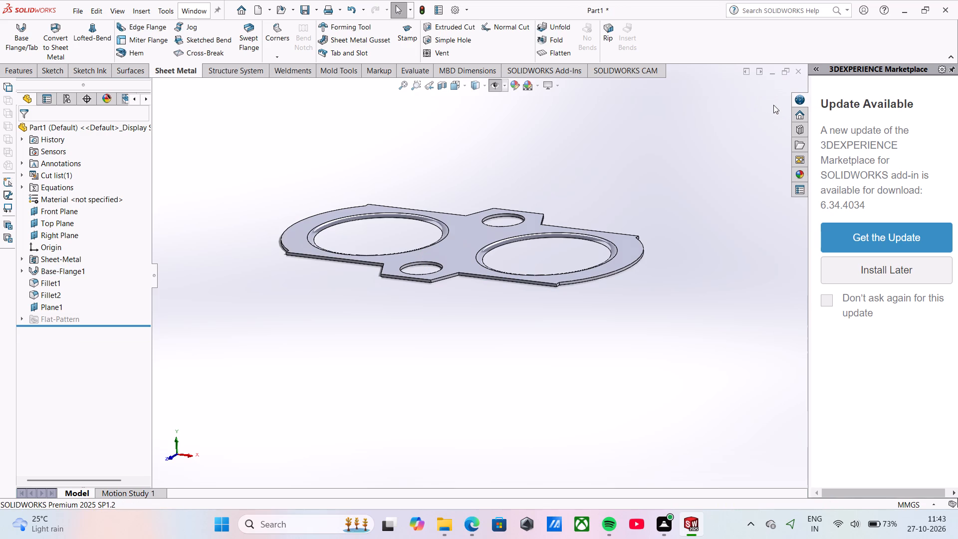
left_click(58, 318)
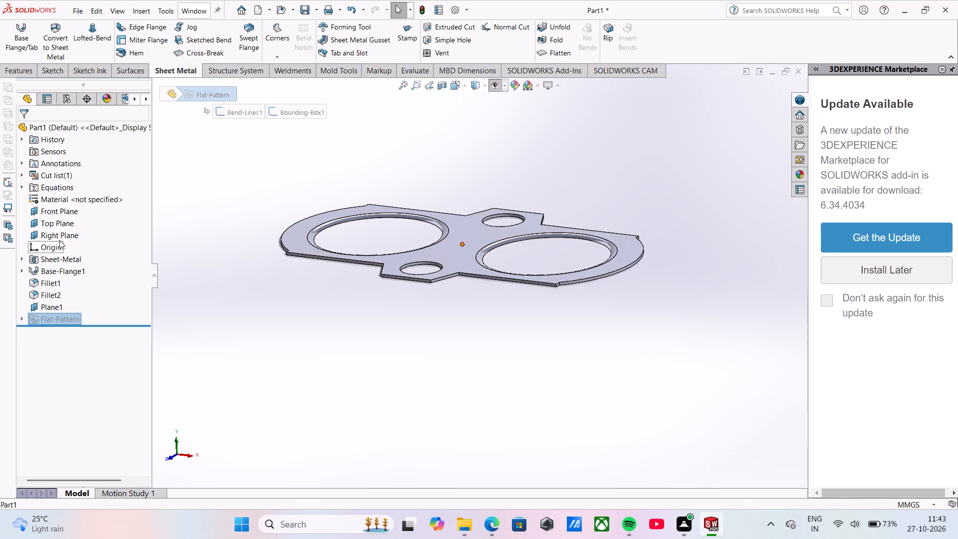
left_click(45, 302)
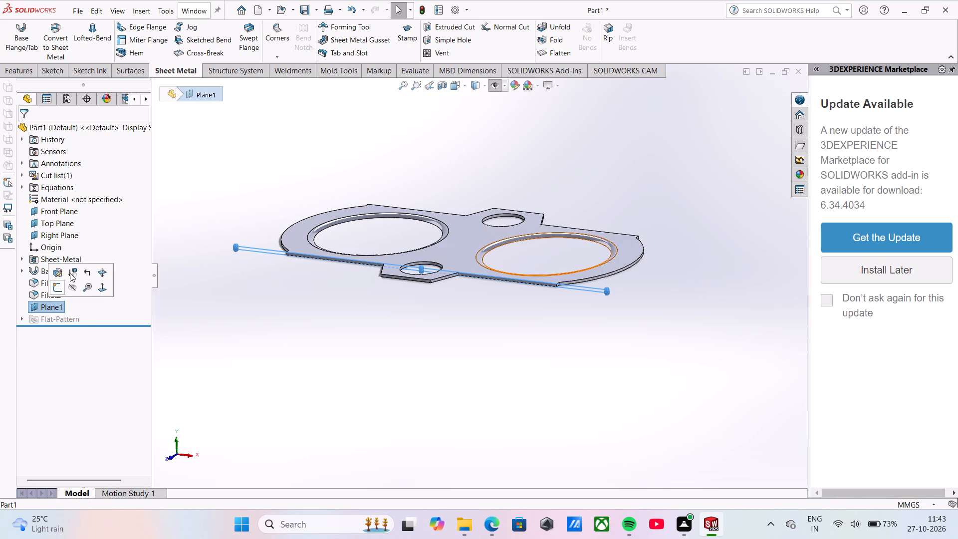
right_click(45, 303)
left_click(51, 292)
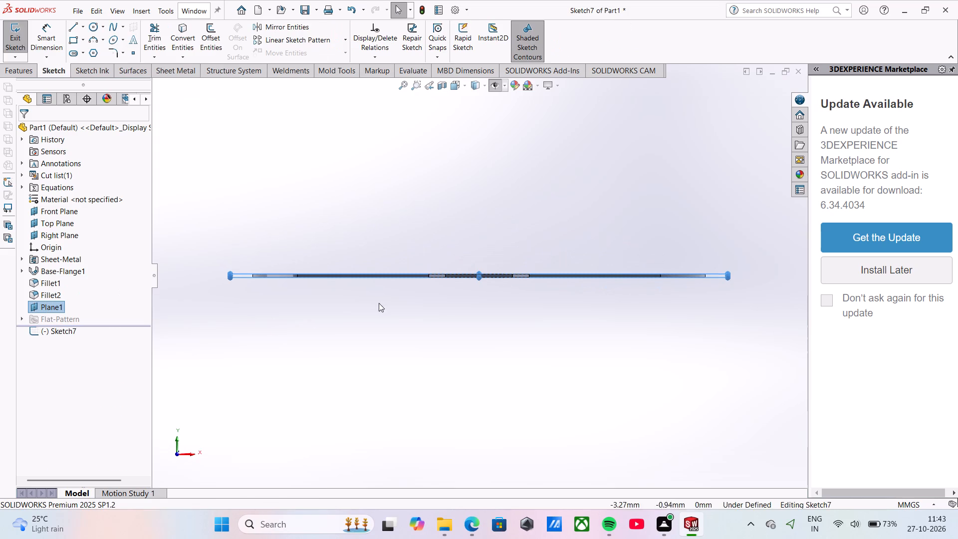
left_click(476, 308)
Sketch a vertical solid line about 0.51 mm long straight down from the origin.
scroll(480, 292, "down", 9)
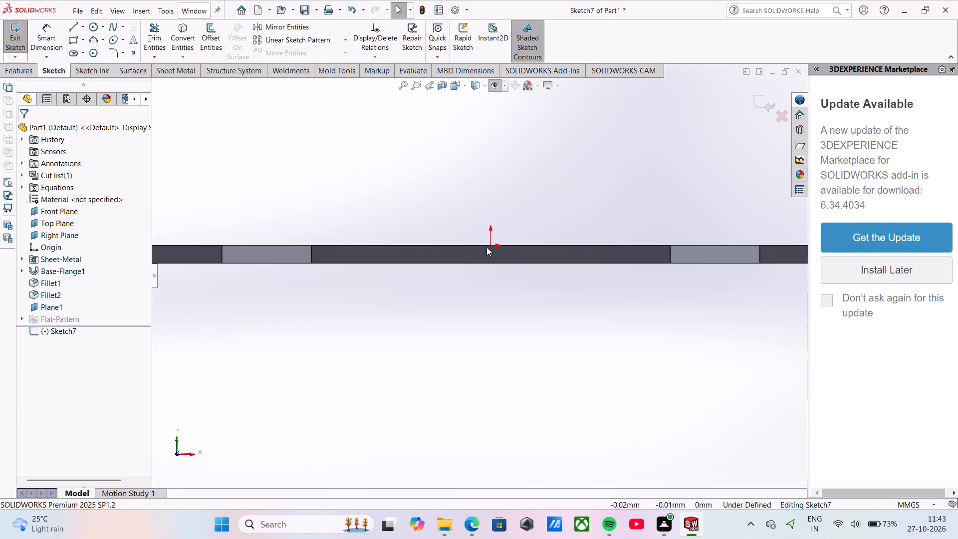
scroll(486, 247, "down", 3)
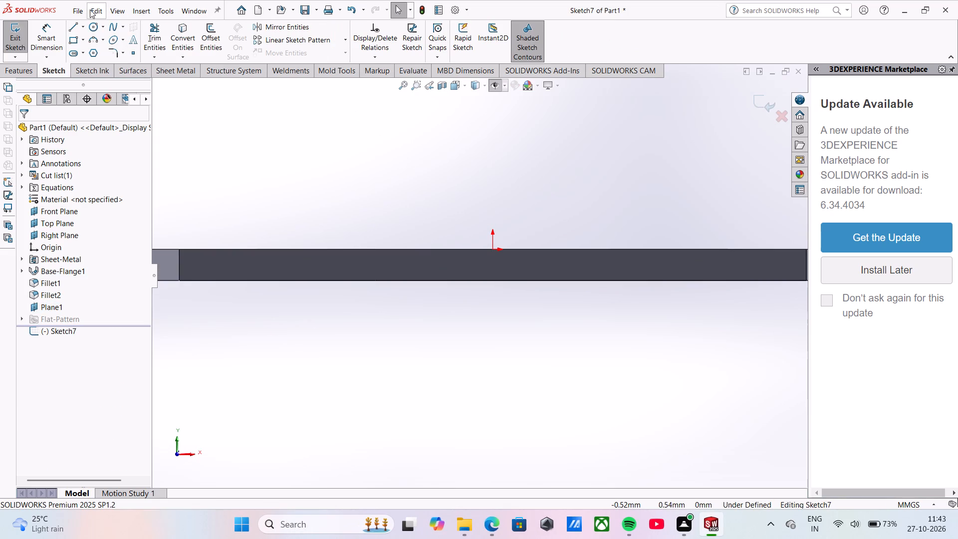
left_click(79, 27)
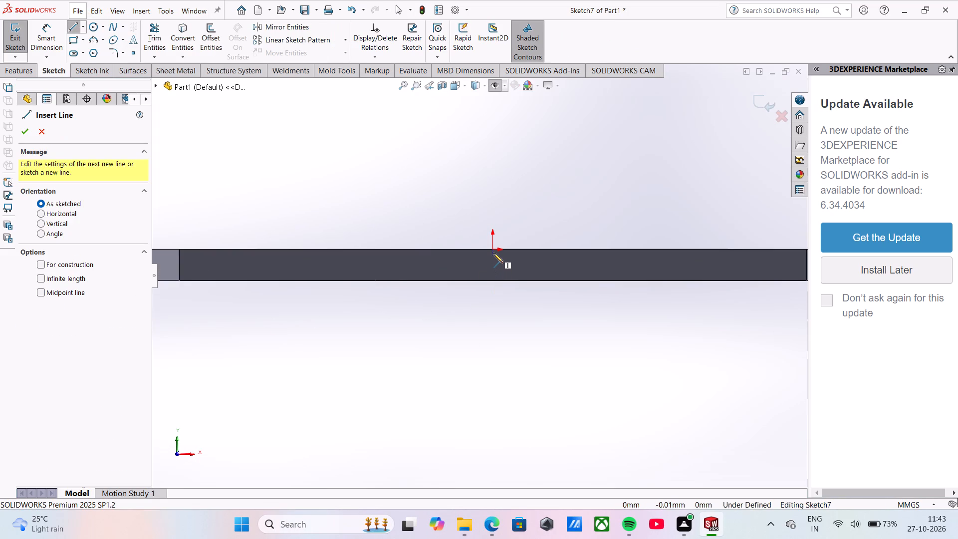
left_click(493, 250)
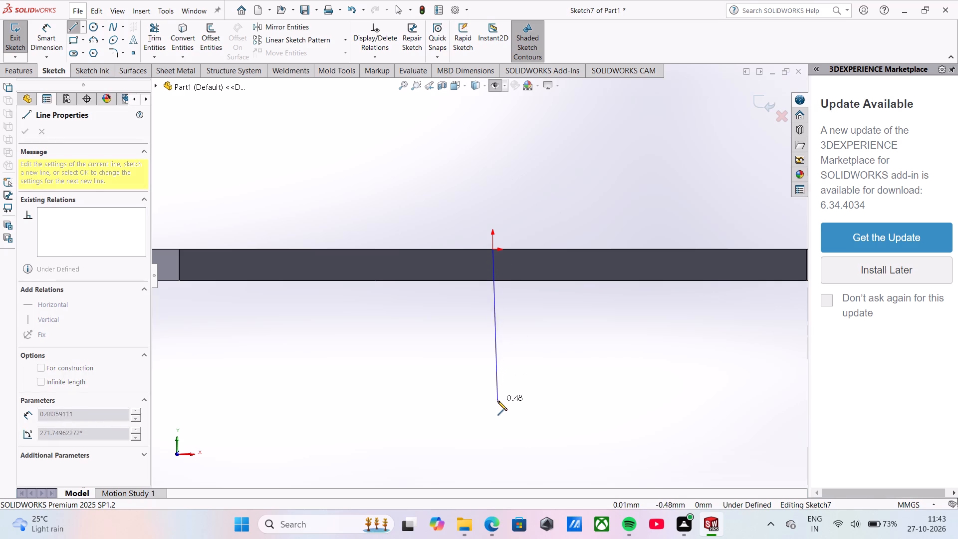
left_click(492, 408)
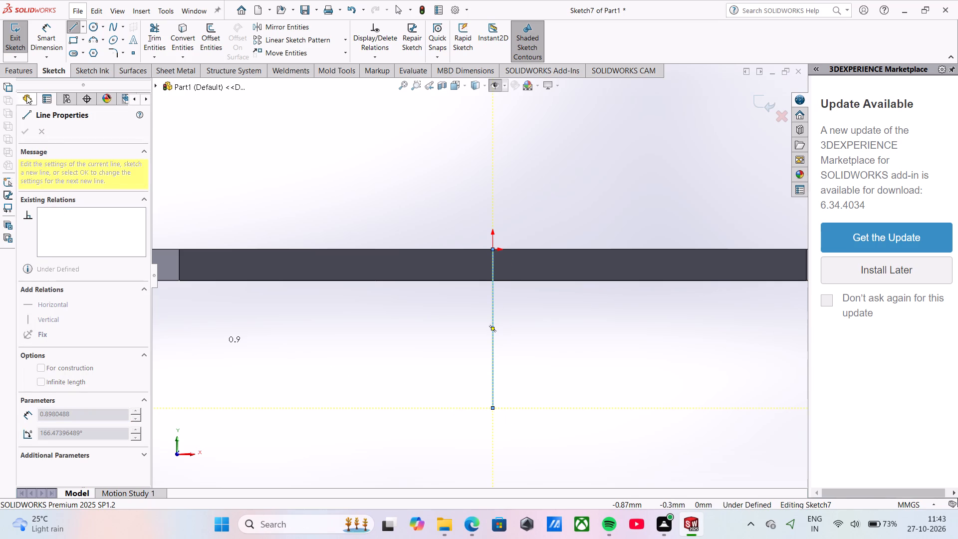
Dimension the vertical line's length as 6.50 mm.
left_click(49, 28)
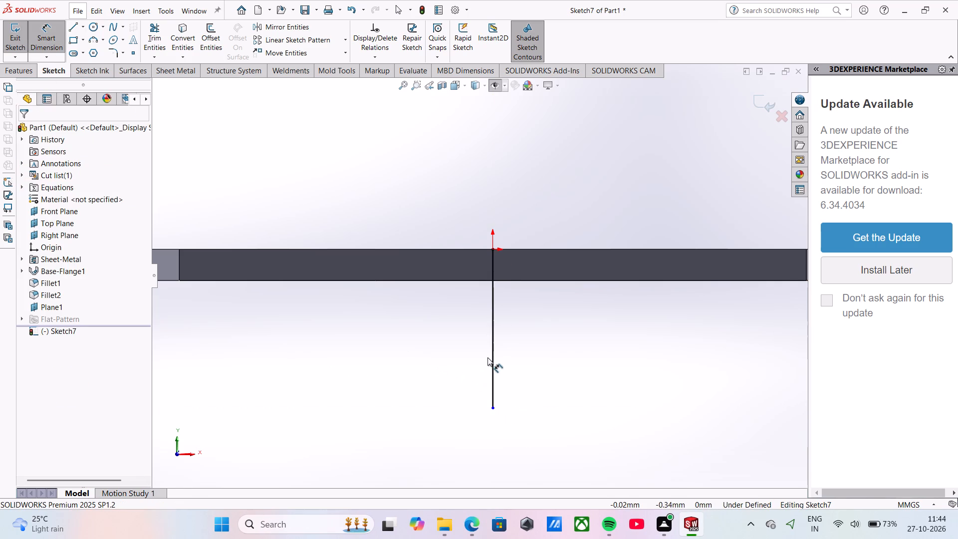
left_click(490, 352)
left_click(601, 358)
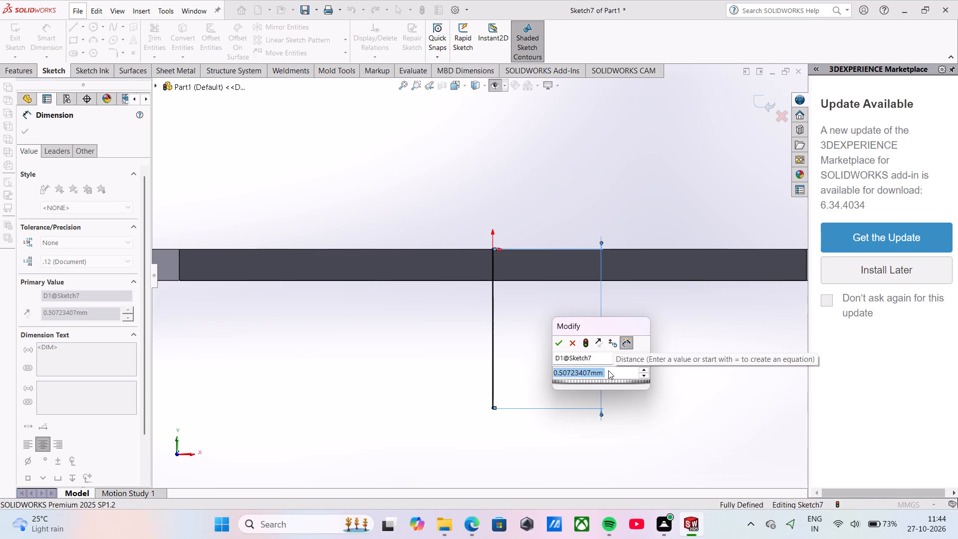
key("6")
type(".50")
key("Return")
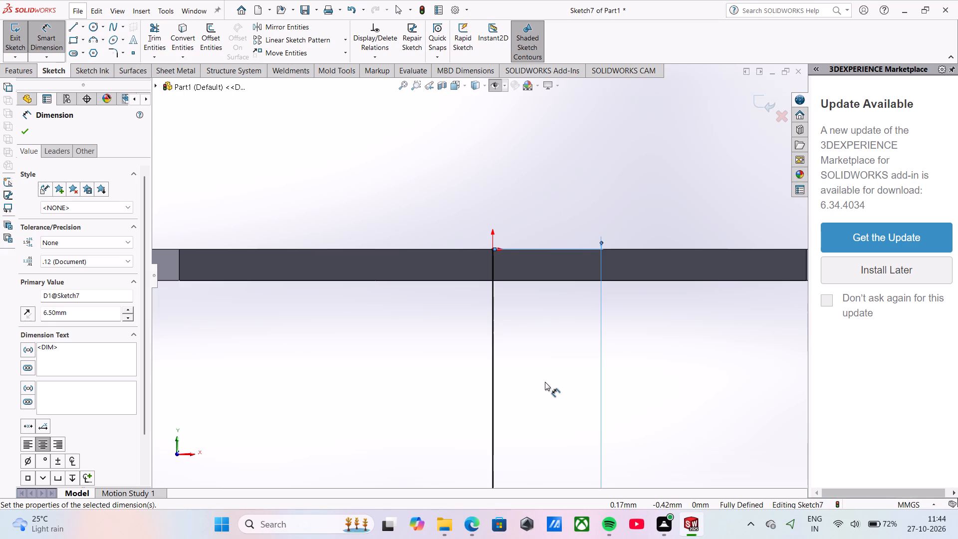
Sketch a horizontal midpoint line about 4.58 mm long, centred on the lower end of the 6.50 mm vertical line.
scroll(545, 382, "up", 15)
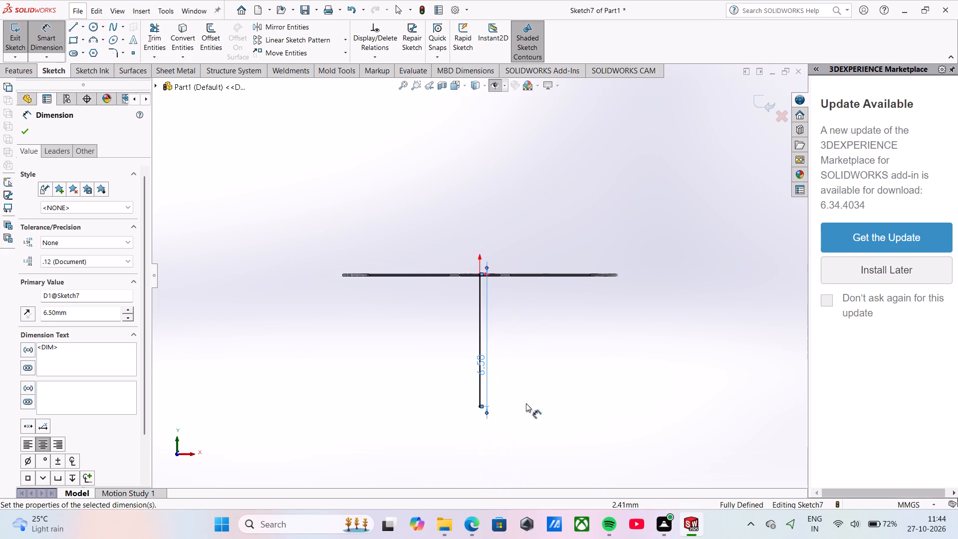
left_click(81, 24)
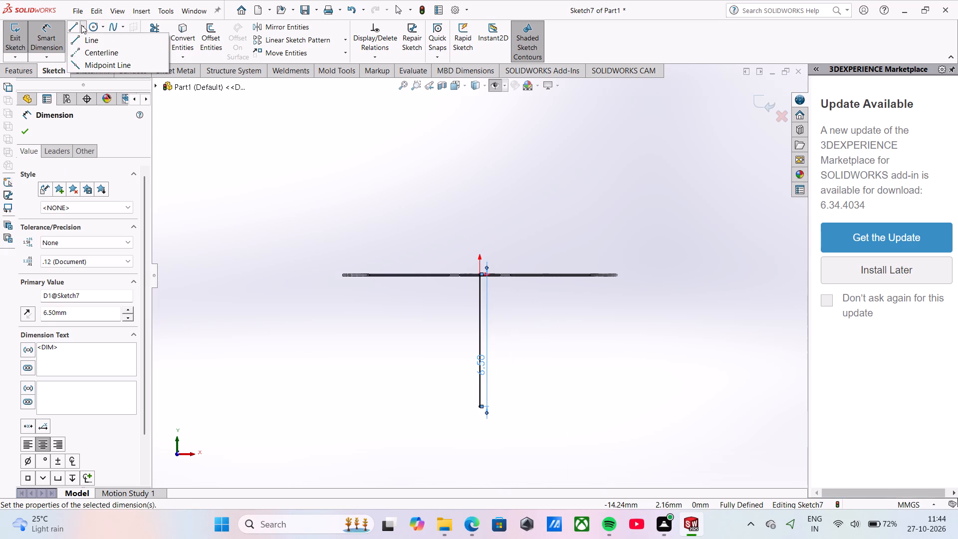
left_click(95, 71)
left_click(96, 63)
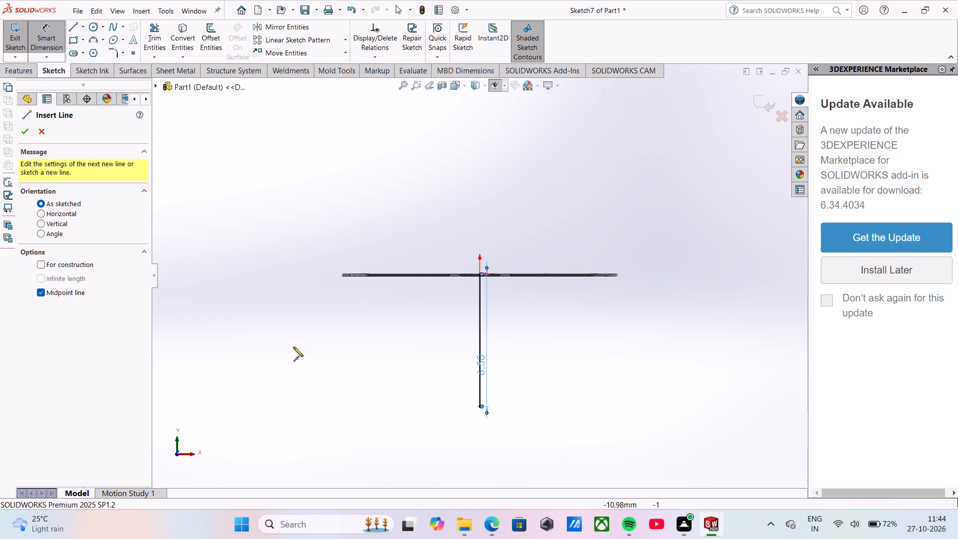
scroll(473, 418, "down", 7)
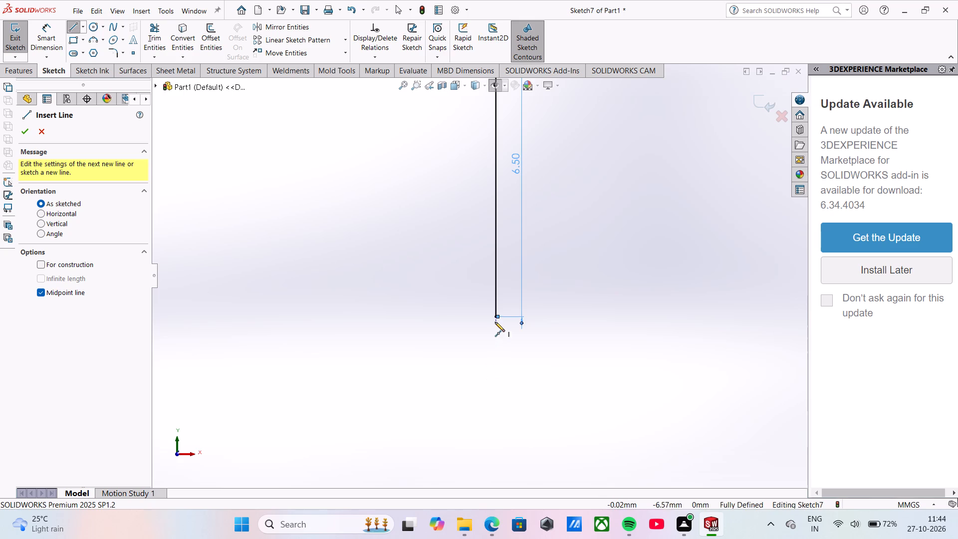
left_click(496, 316)
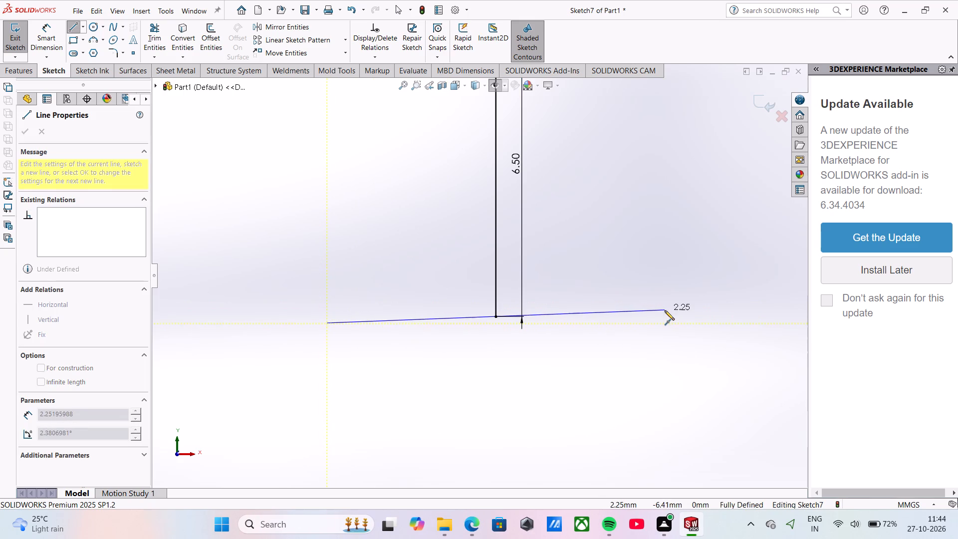
left_click(668, 319)
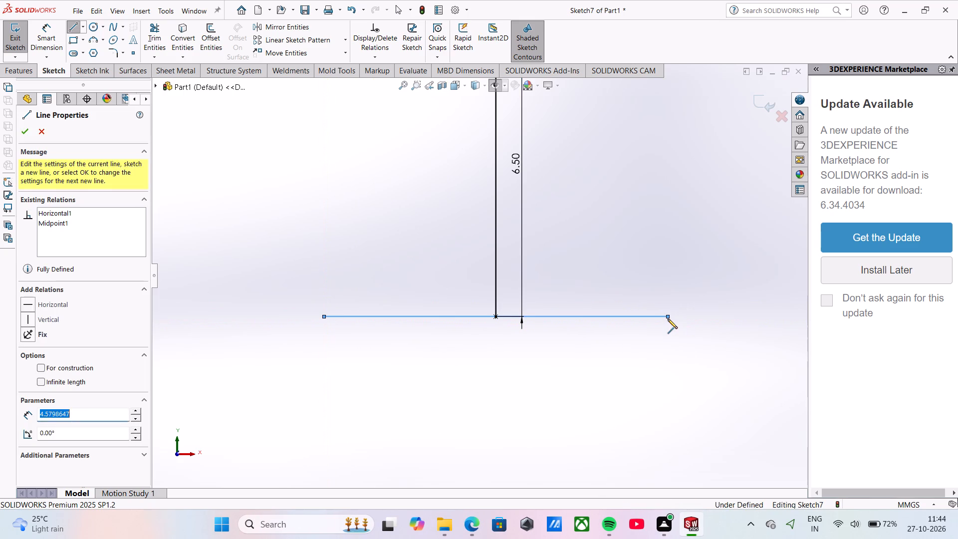
key("Escape")
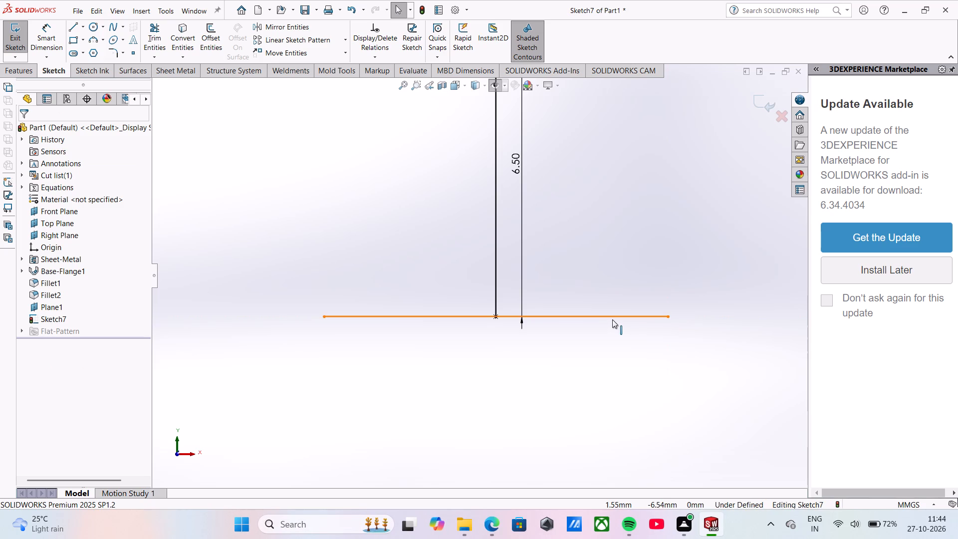
Set the horizontal line's length to 10.83 mm.
left_click(612, 319)
type("10")
key("period")
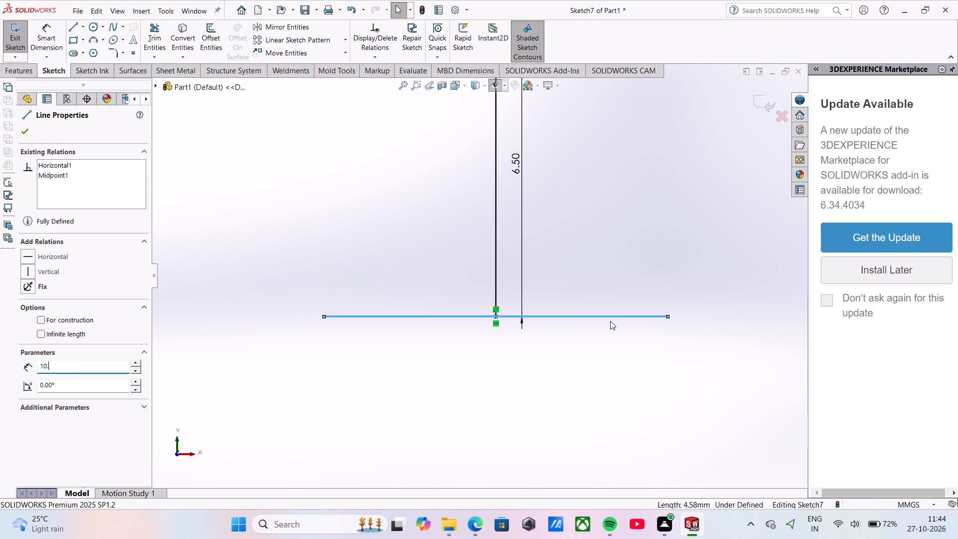
type("83")
key("Return")
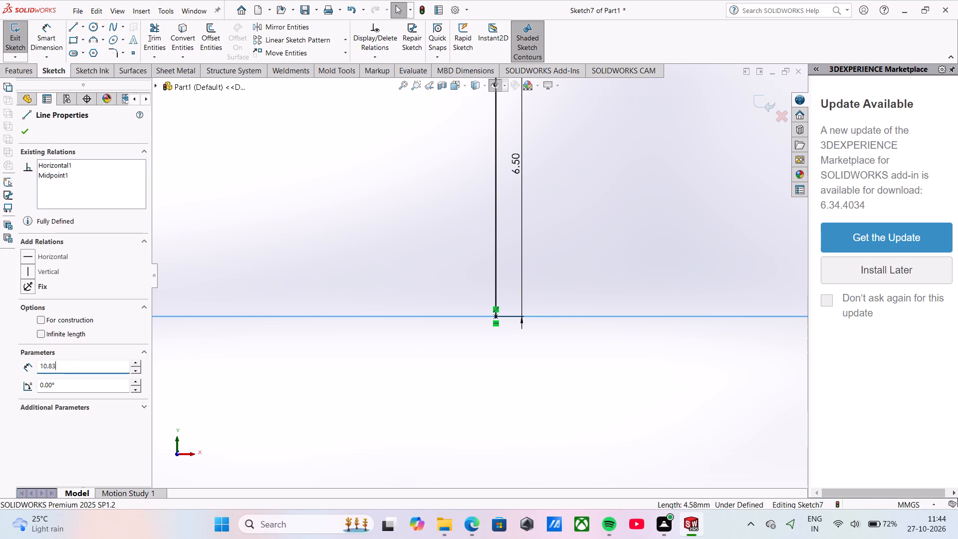
scroll(614, 320, "up", 7)
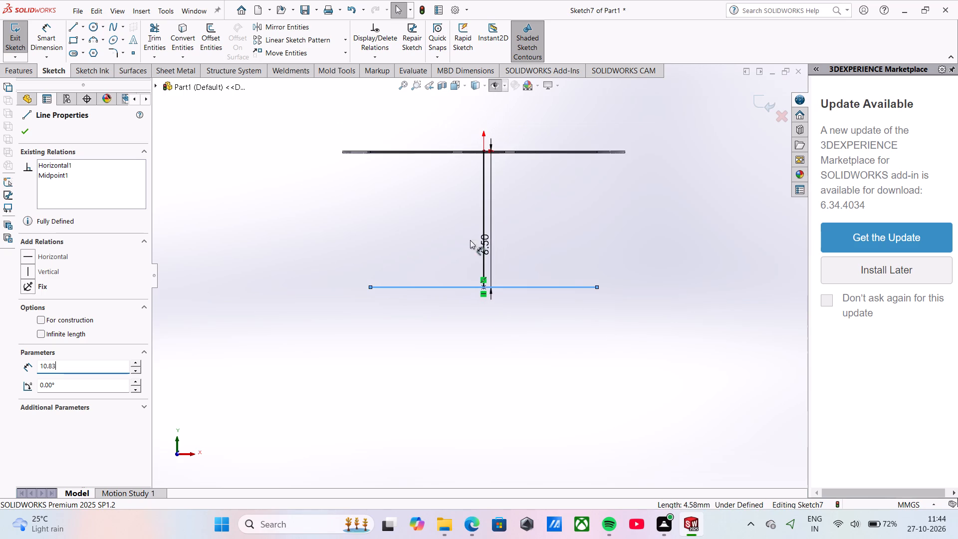
left_click(275, 179)
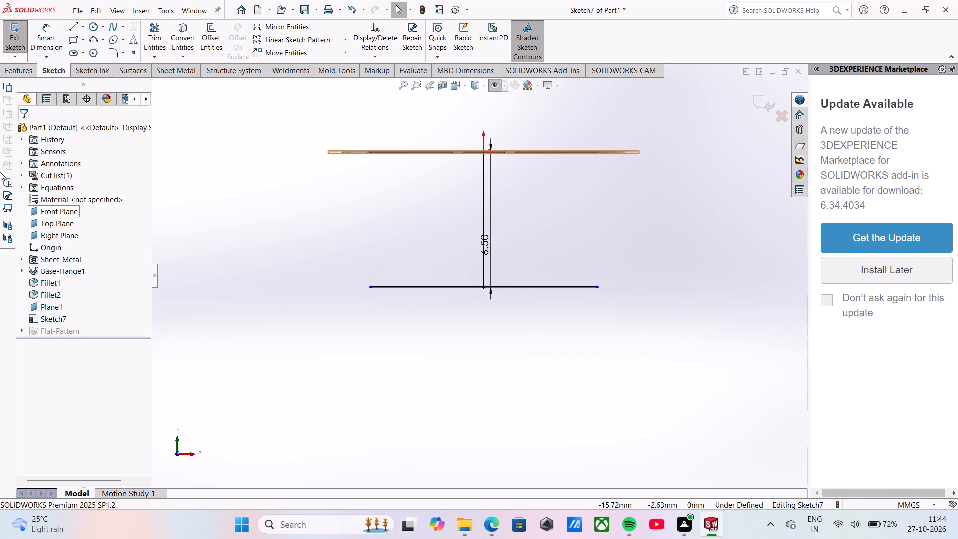
Sketch a vertical line about 6.5 mm long from the horizontal line's left end up to the plate's top edge.
left_click(69, 22)
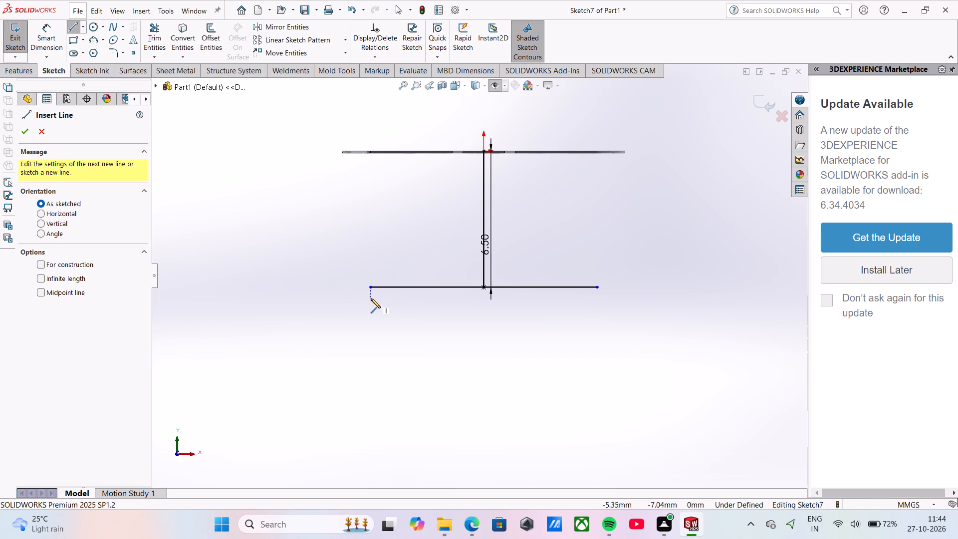
left_click(370, 288)
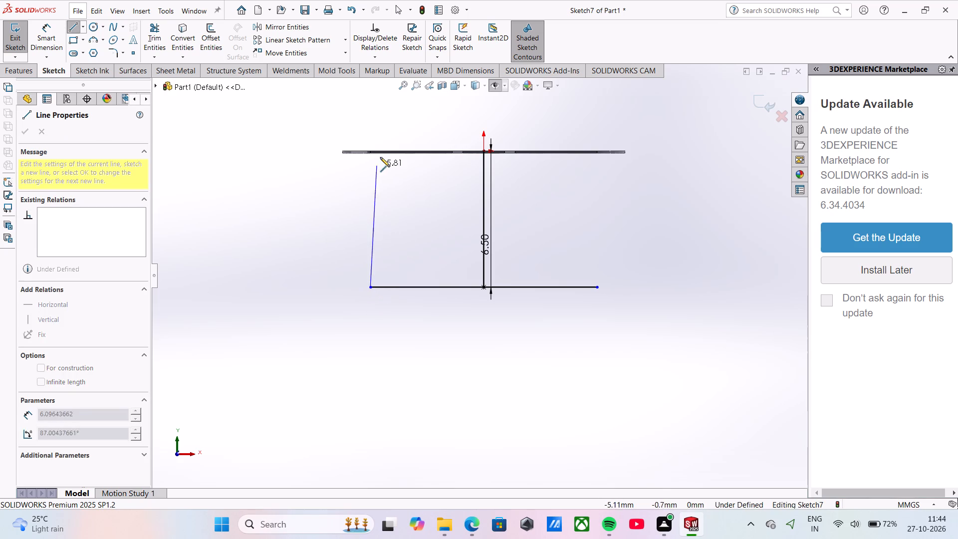
scroll(372, 152, "down", 2)
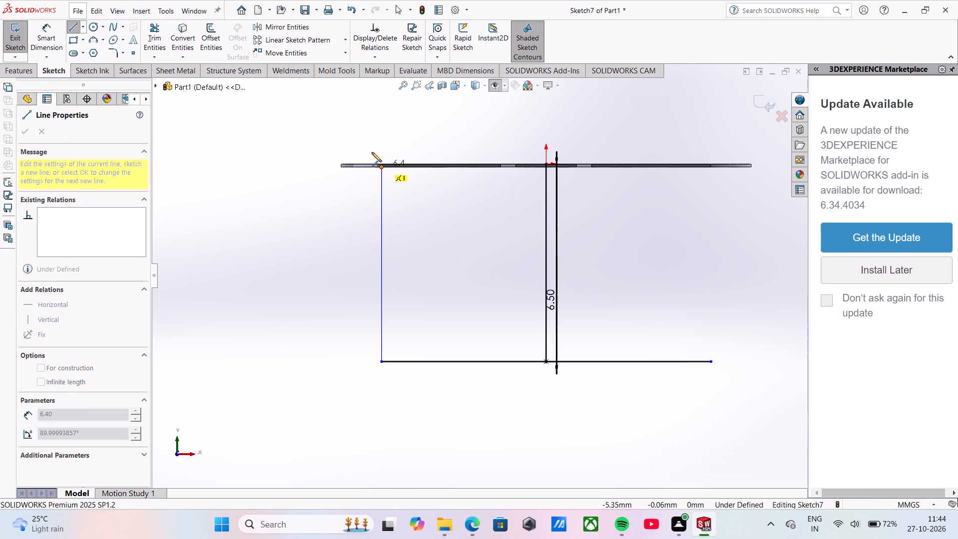
scroll(382, 201, "down", 3)
scroll(408, 154, "down", 3)
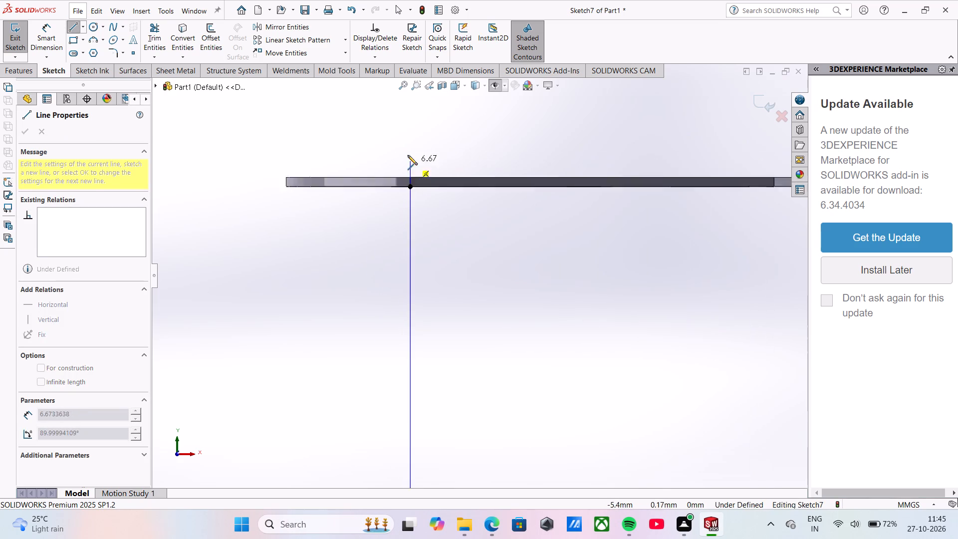
scroll(408, 155, "down", 1)
scroll(417, 195, "up", 1)
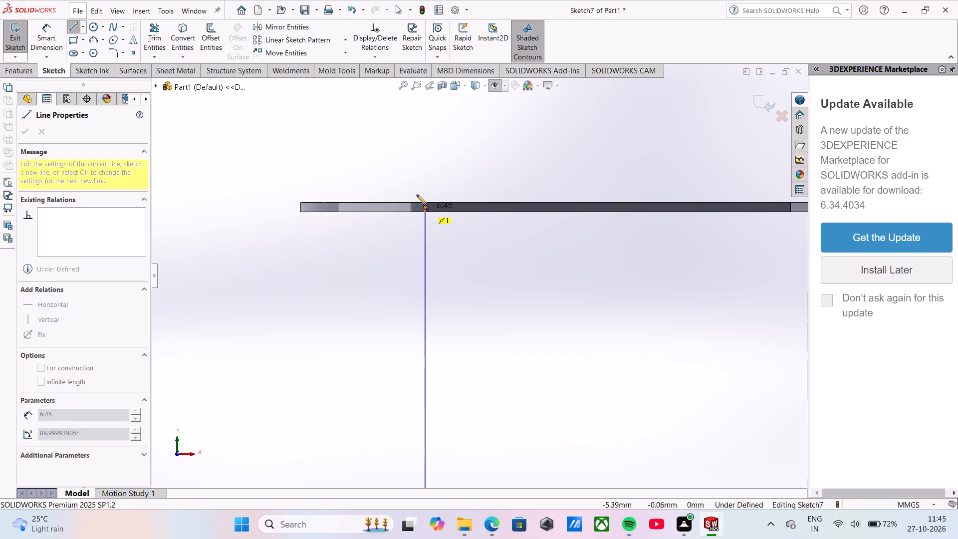
left_click(426, 202)
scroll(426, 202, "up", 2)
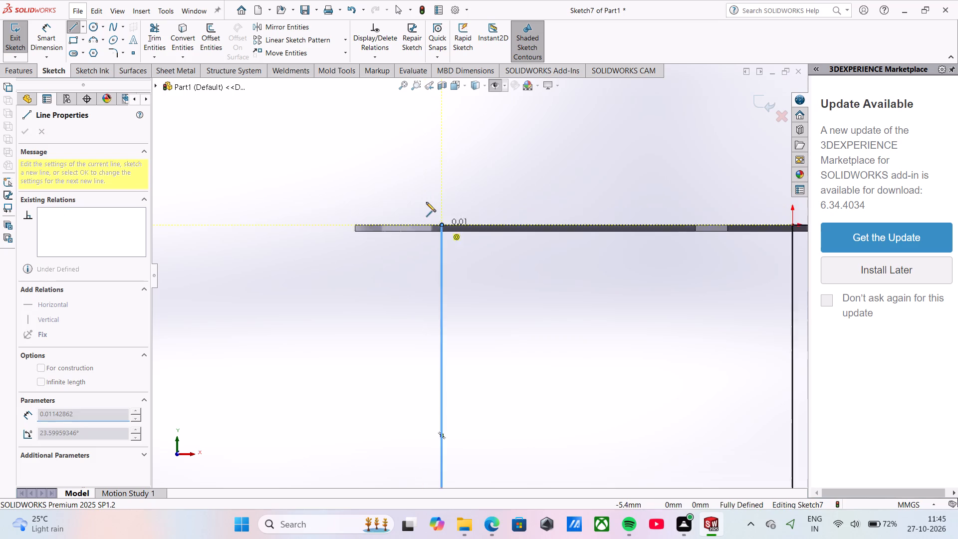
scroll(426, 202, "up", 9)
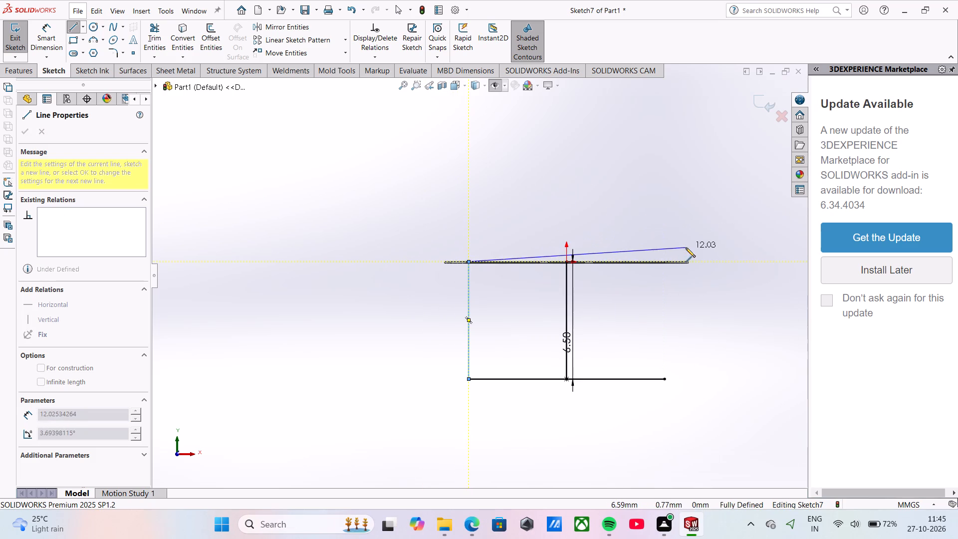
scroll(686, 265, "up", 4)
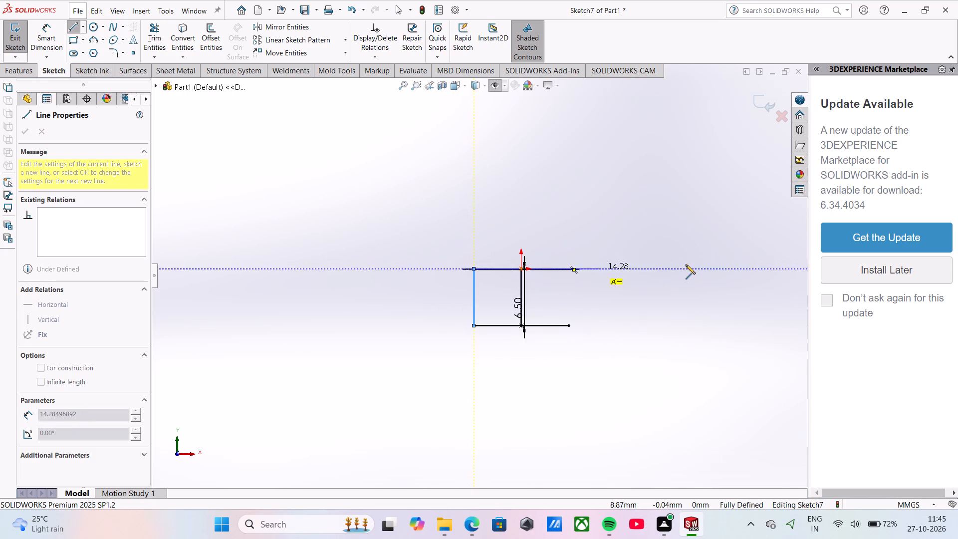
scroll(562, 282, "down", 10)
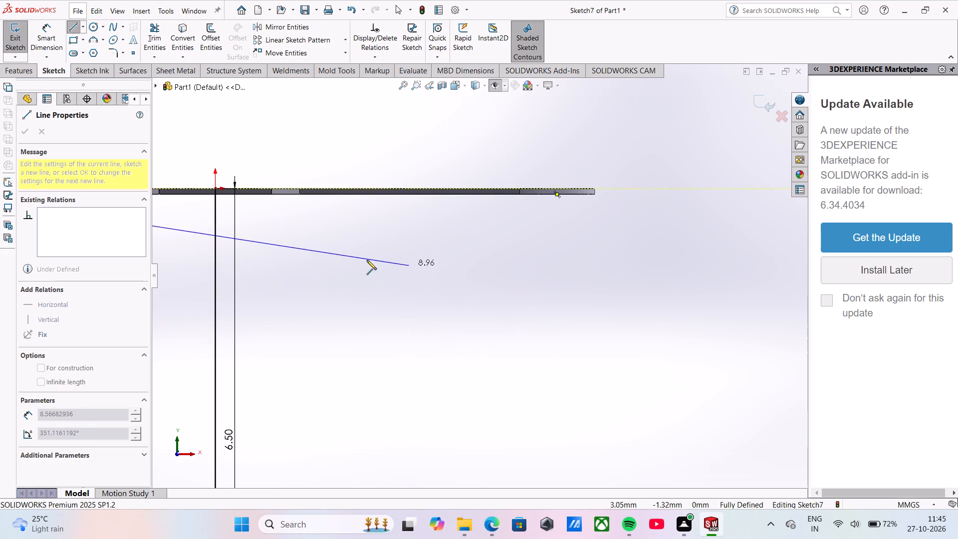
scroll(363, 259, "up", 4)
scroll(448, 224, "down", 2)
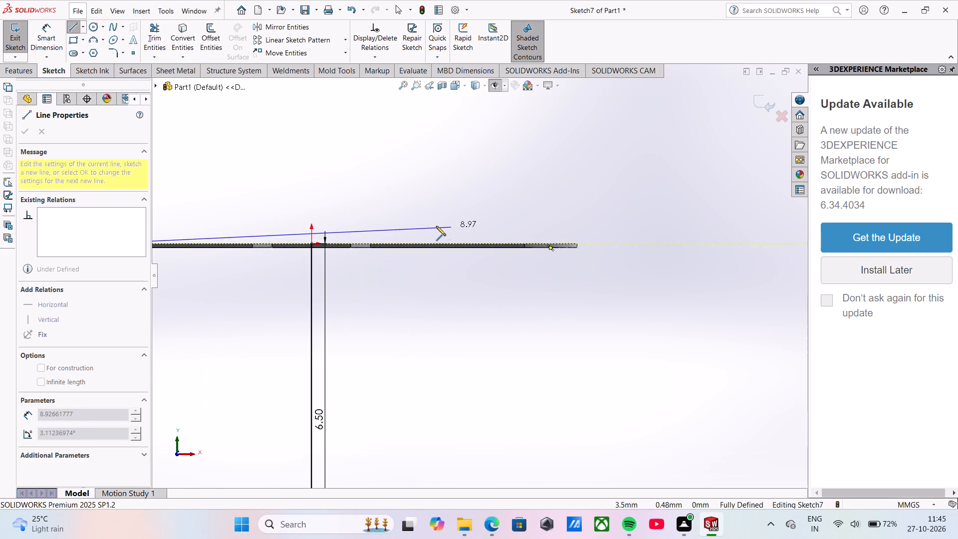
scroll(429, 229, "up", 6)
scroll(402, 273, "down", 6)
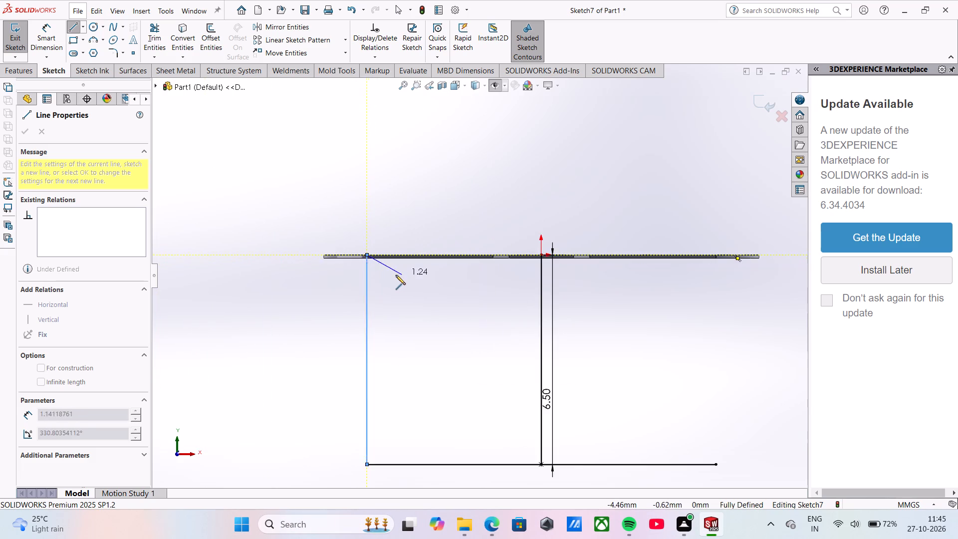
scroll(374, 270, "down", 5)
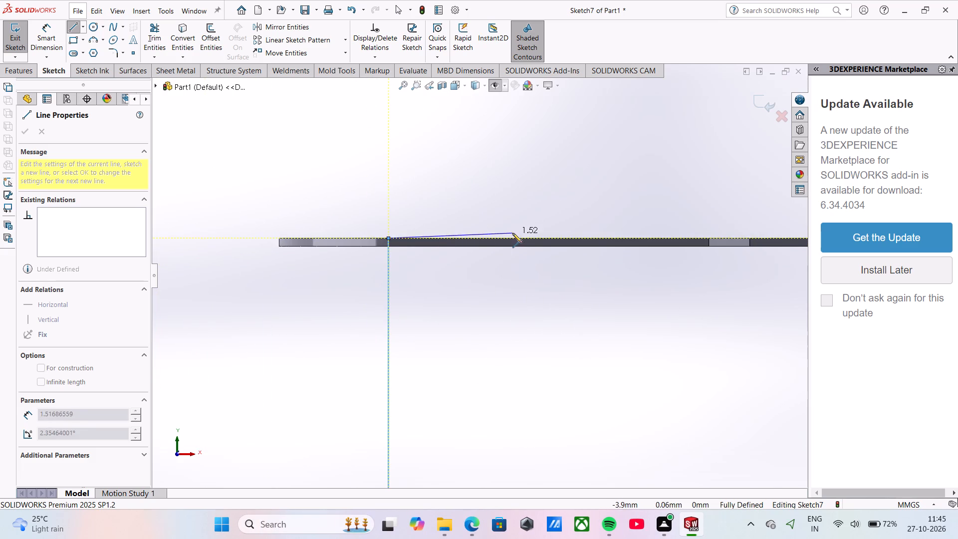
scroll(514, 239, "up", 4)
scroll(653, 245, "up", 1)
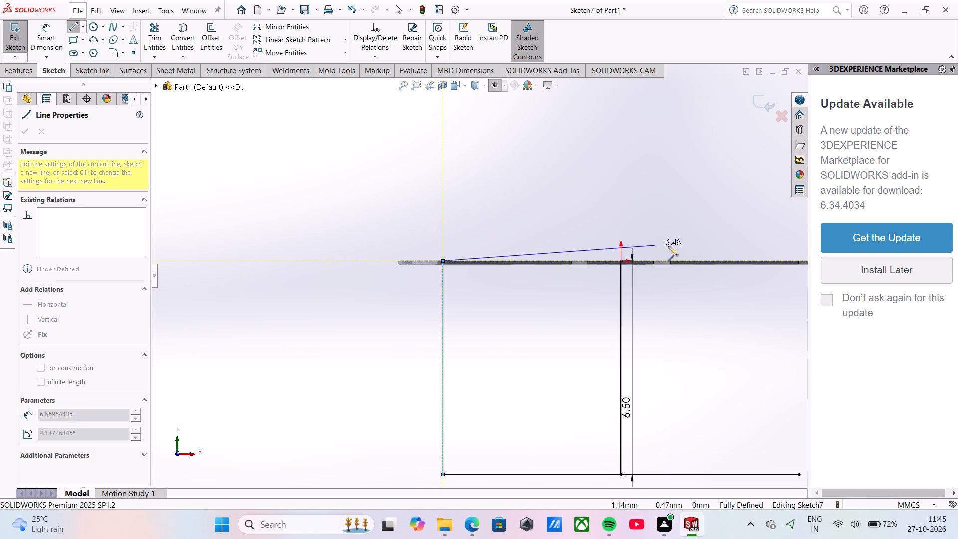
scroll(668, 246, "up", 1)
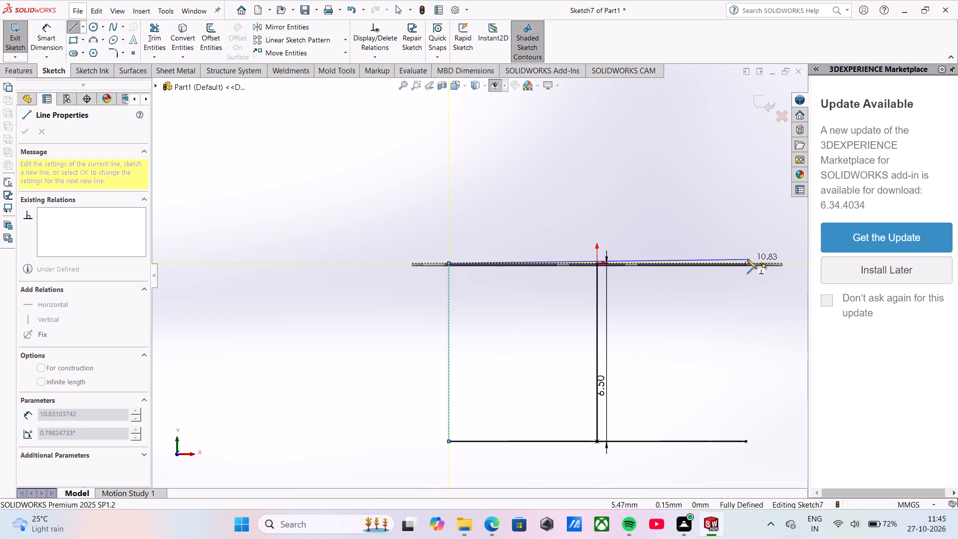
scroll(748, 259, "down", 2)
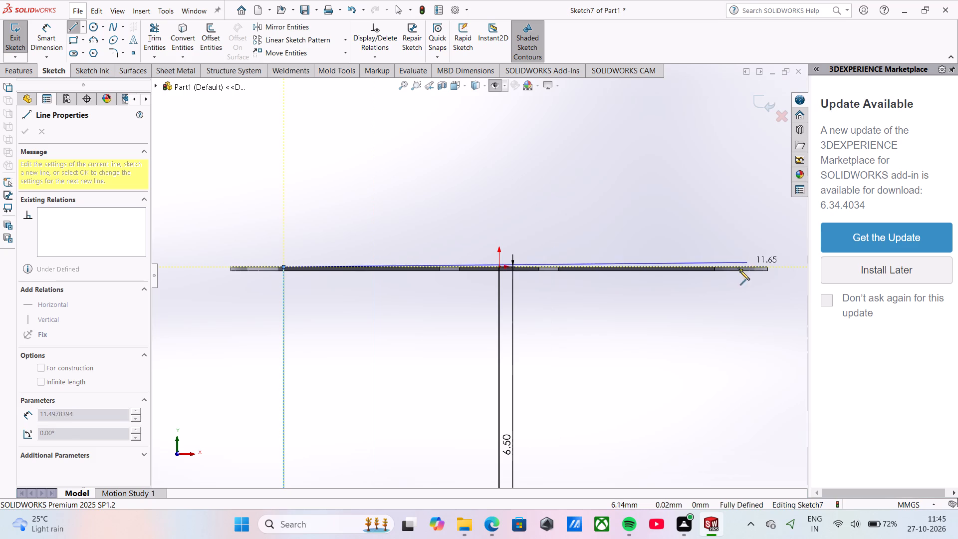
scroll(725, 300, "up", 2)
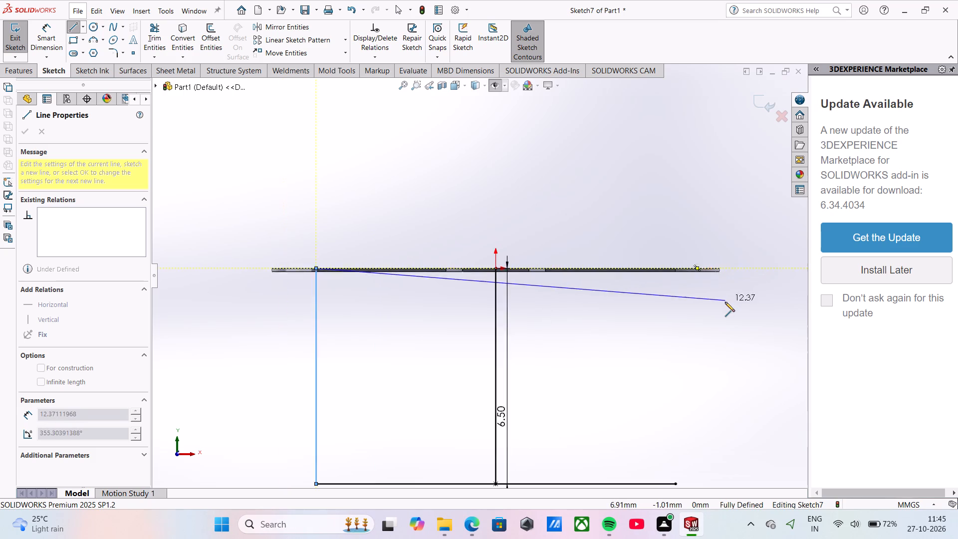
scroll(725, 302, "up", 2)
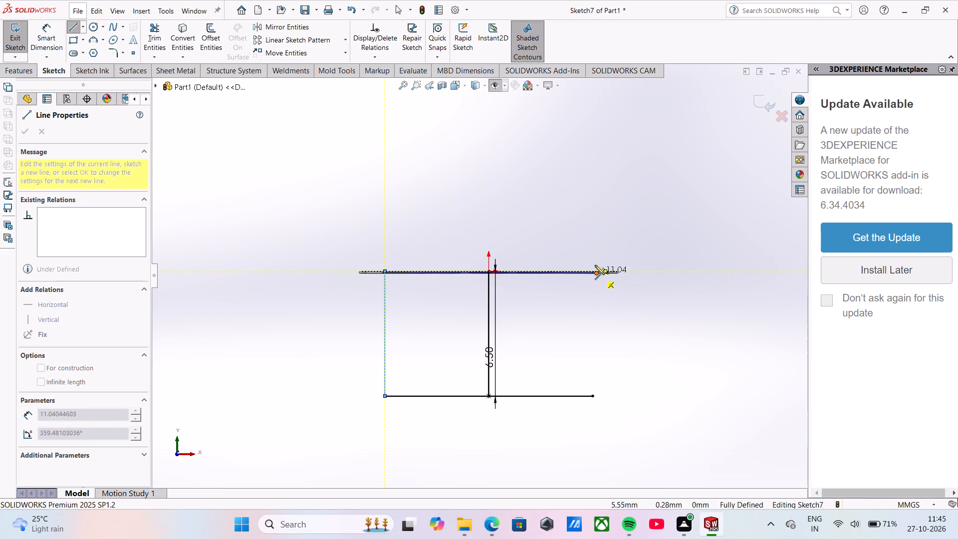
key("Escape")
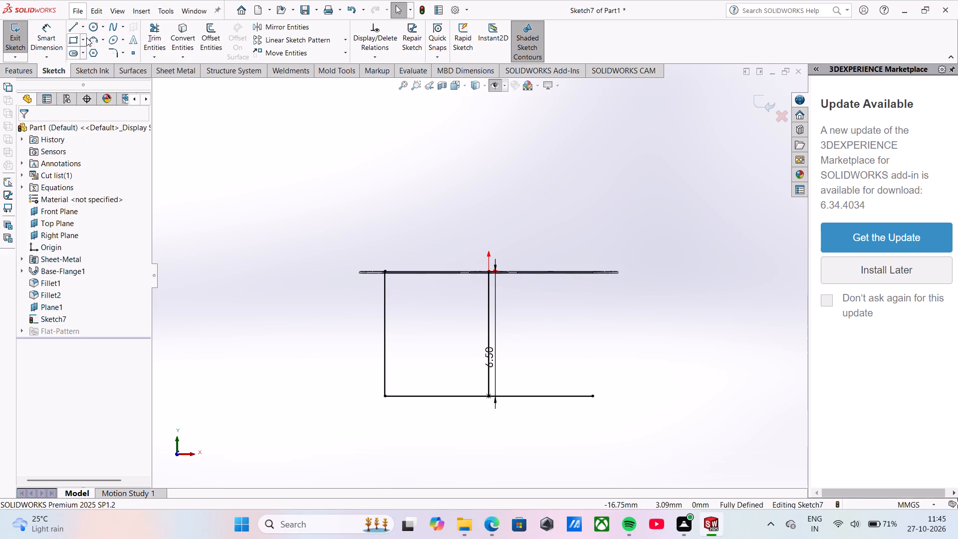
Sketch a vertical line about 6.5 mm long from the horizontal line's right end up to the plate's top edge.
left_click(77, 25)
left_click(591, 396)
scroll(588, 303, "down", 3)
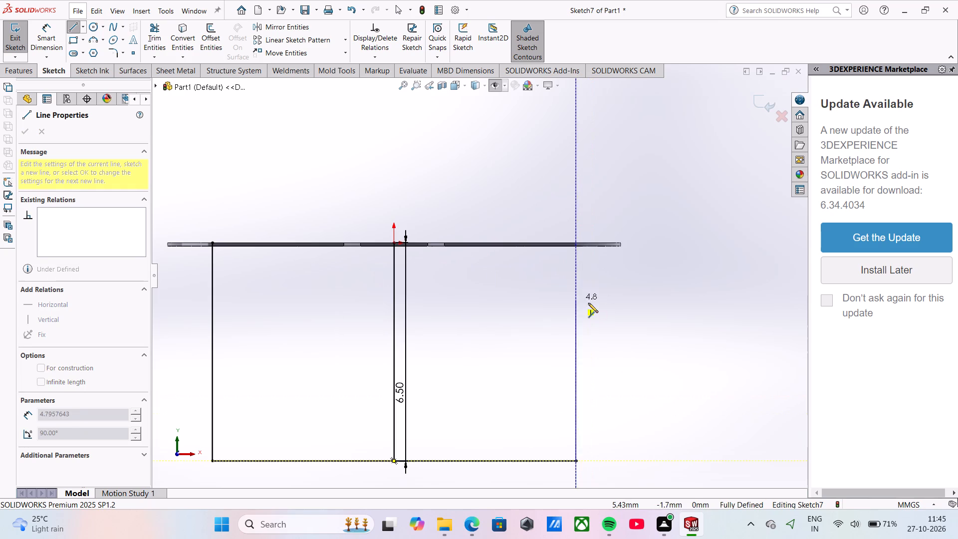
left_click(576, 243)
Close the profile with a horizontal line about 10.83 mm long along the plate's top edge, joining both vertical sides' upper ends.
scroll(571, 240, "down", 2)
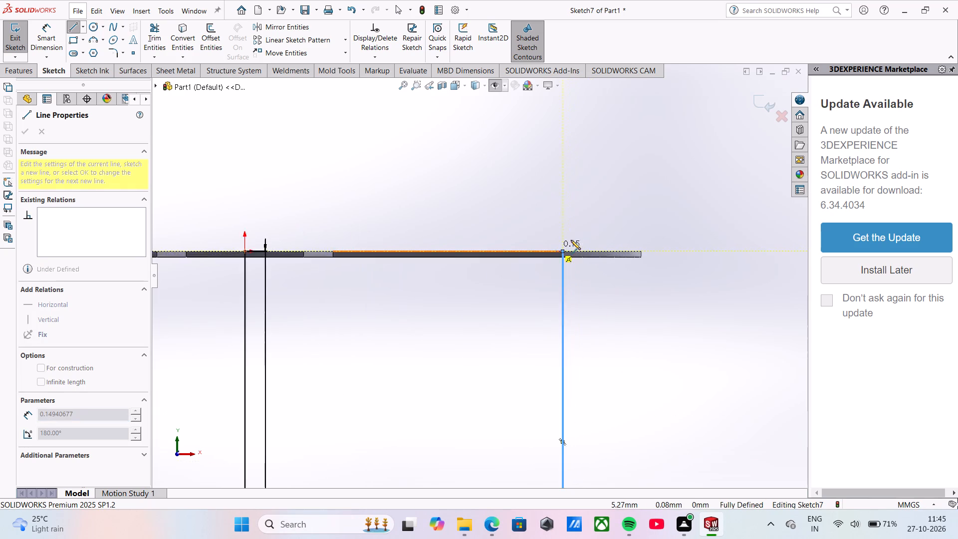
scroll(571, 240, "down", 2)
scroll(562, 247, "up", 6)
scroll(400, 275, "up", 1)
scroll(346, 269, "down", 4)
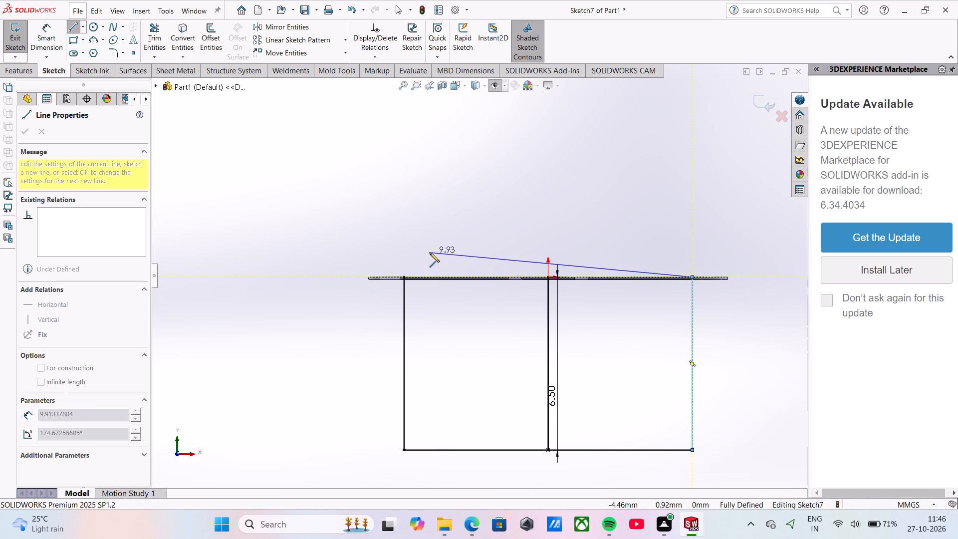
scroll(428, 255, "down", 3)
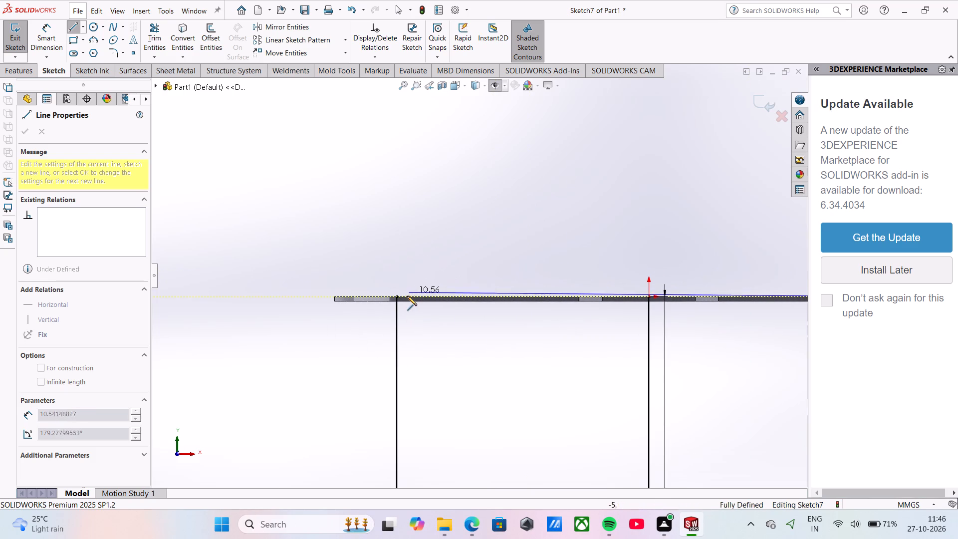
left_click(395, 295)
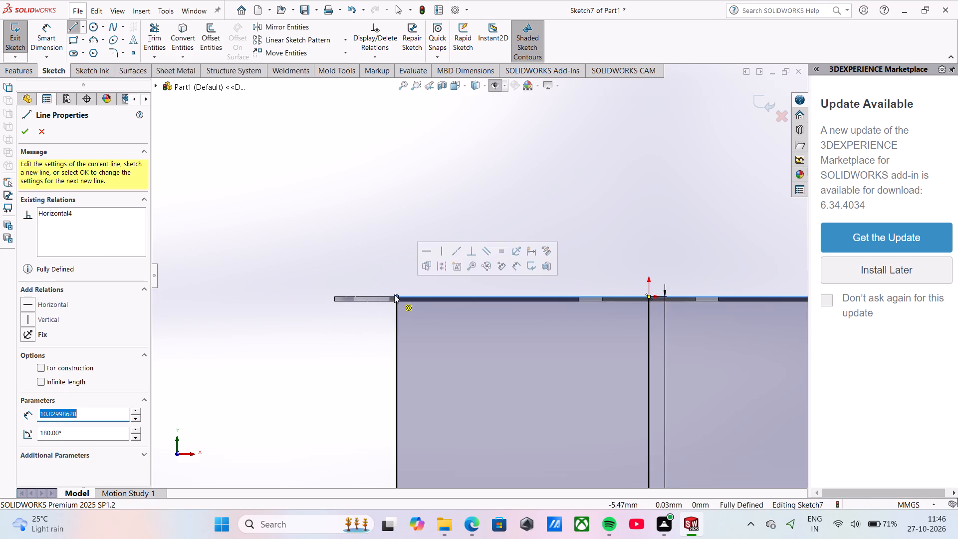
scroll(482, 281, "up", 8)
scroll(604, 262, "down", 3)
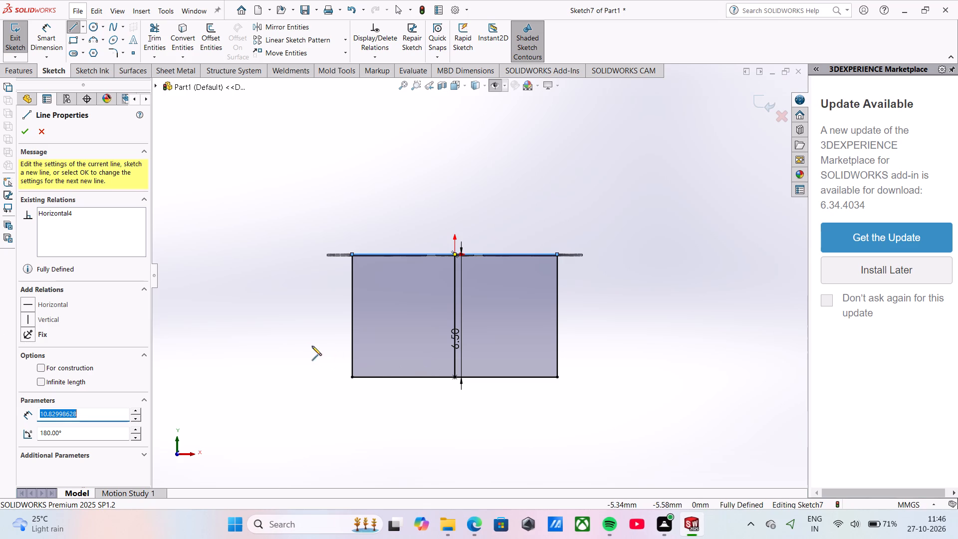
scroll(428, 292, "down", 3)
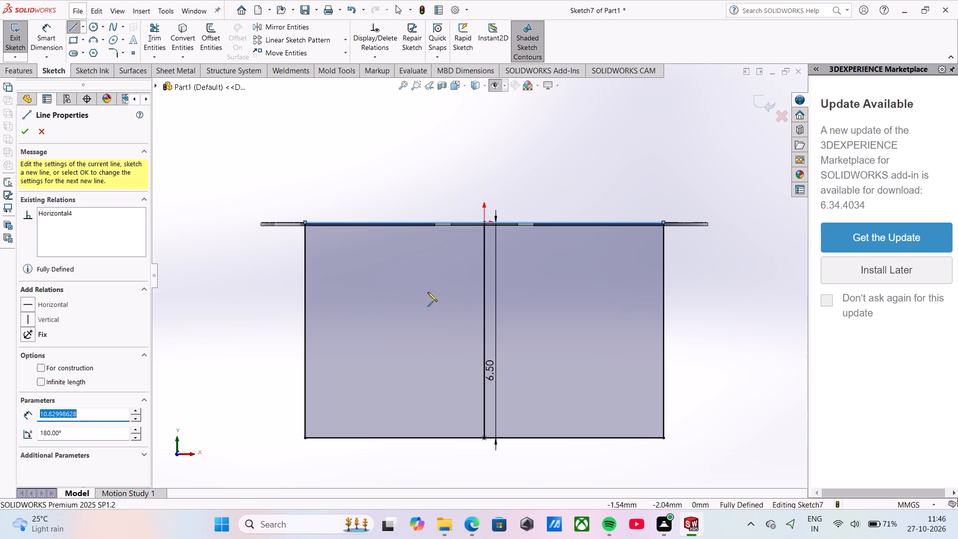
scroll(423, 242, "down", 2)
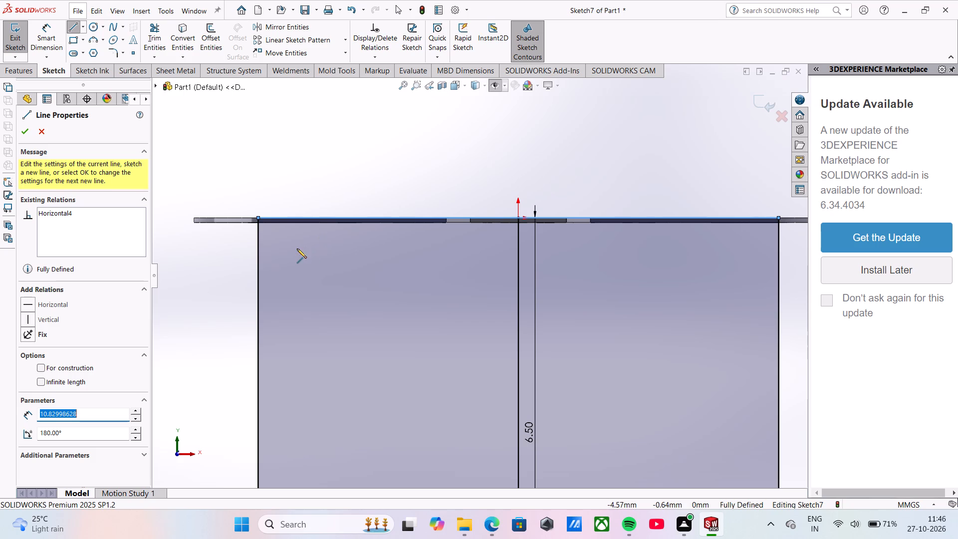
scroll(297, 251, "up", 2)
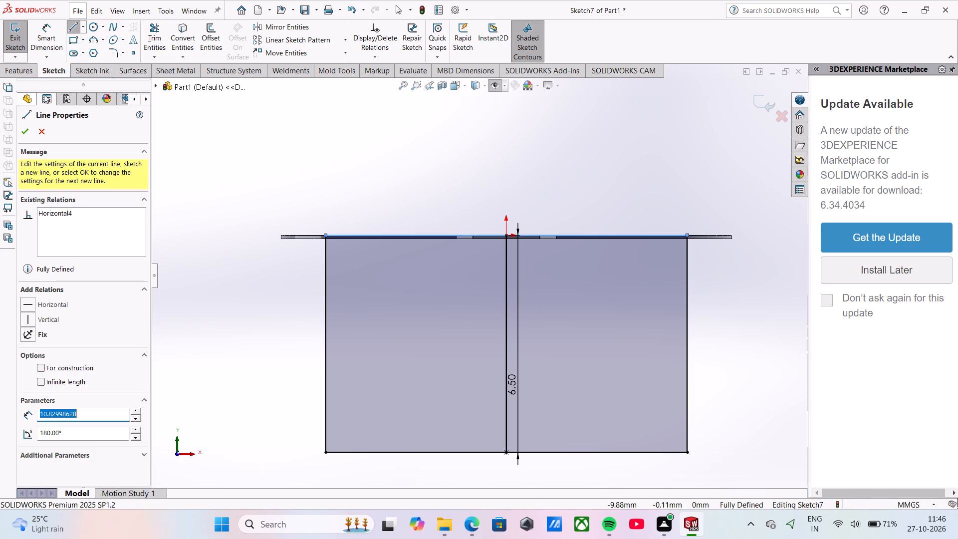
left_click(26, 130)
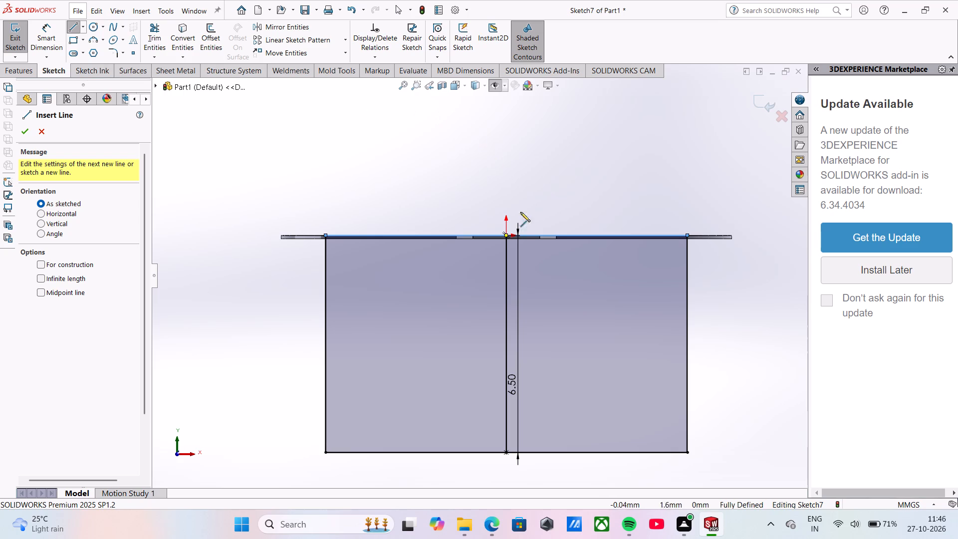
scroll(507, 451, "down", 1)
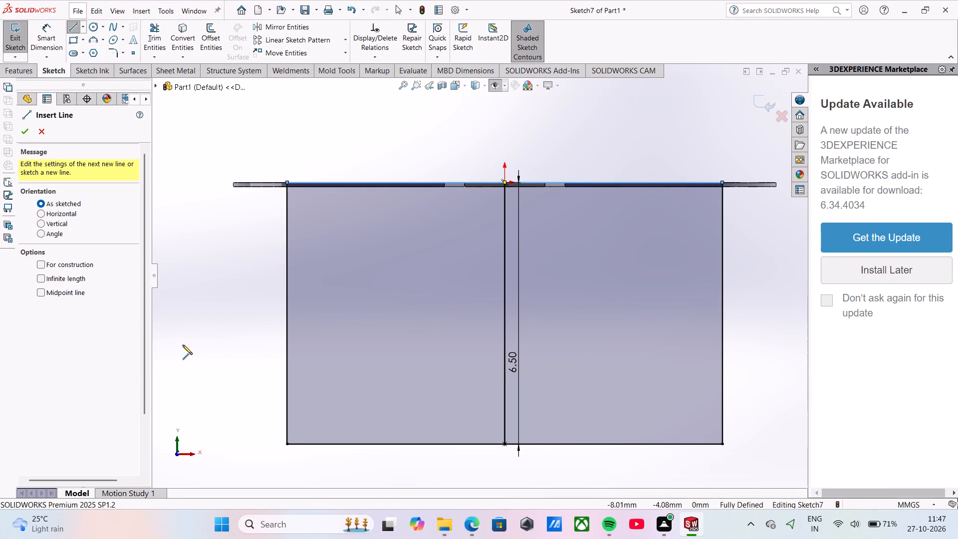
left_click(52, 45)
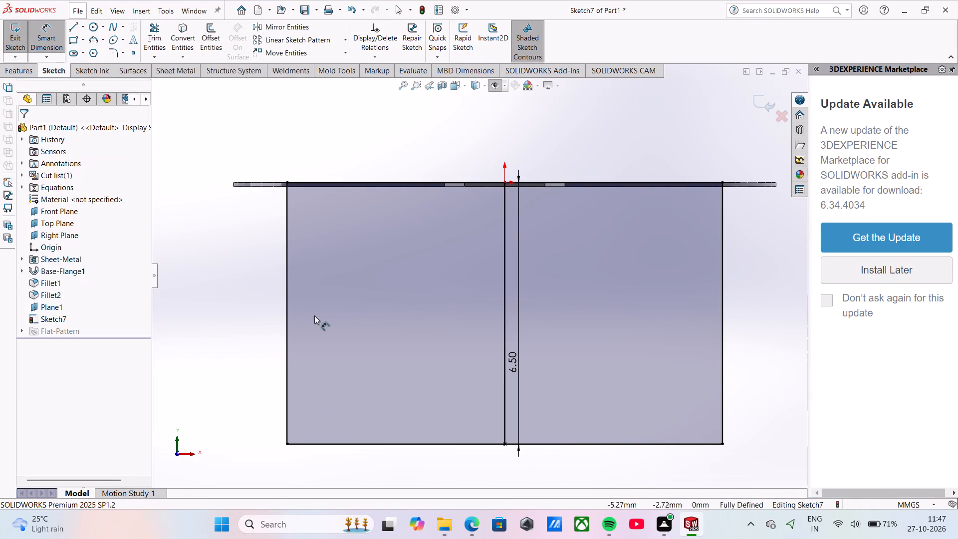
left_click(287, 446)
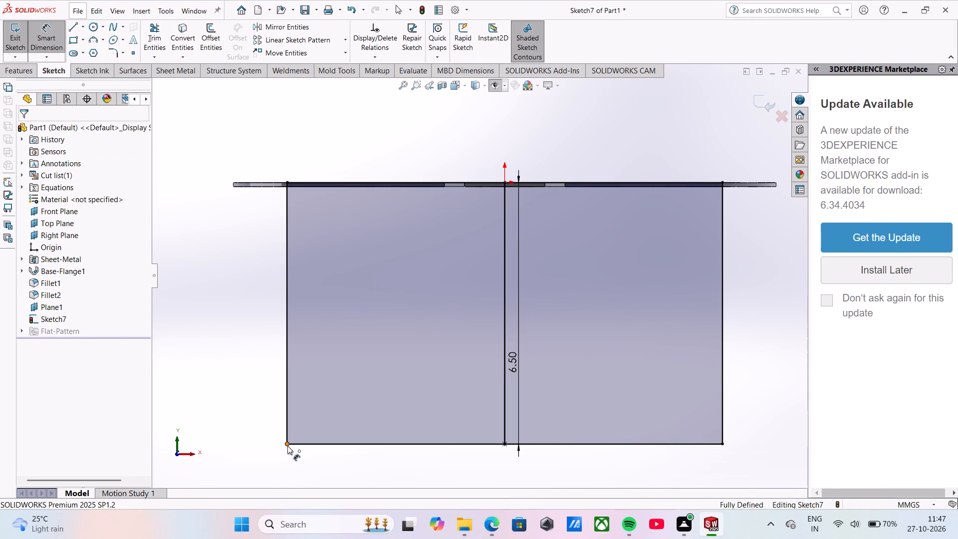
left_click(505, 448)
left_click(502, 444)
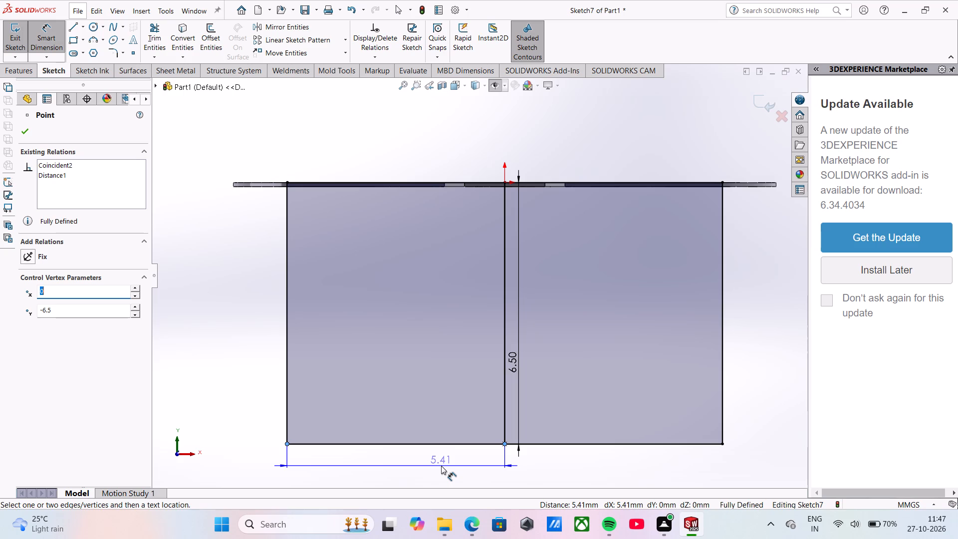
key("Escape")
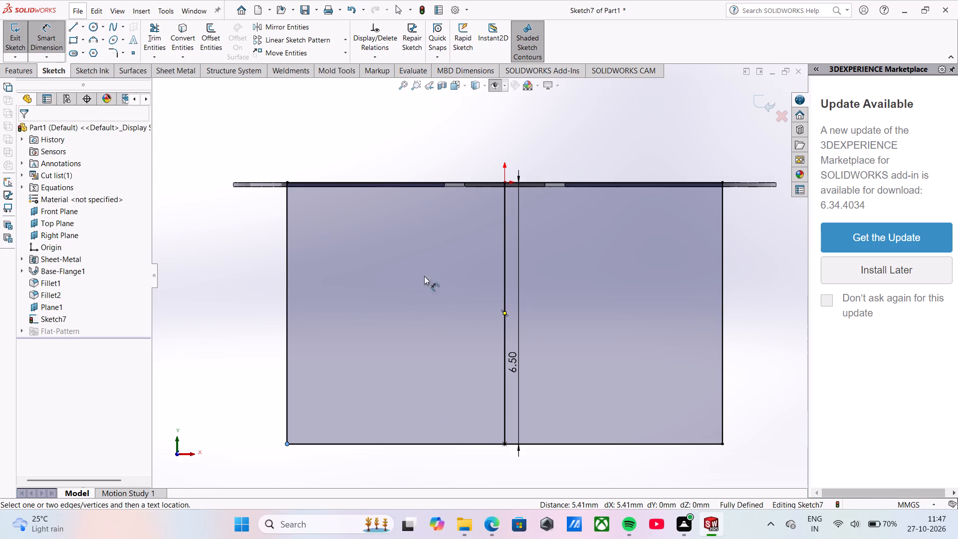
Trim away the vertical centre line inside the rectangular profile.
left_click(148, 35)
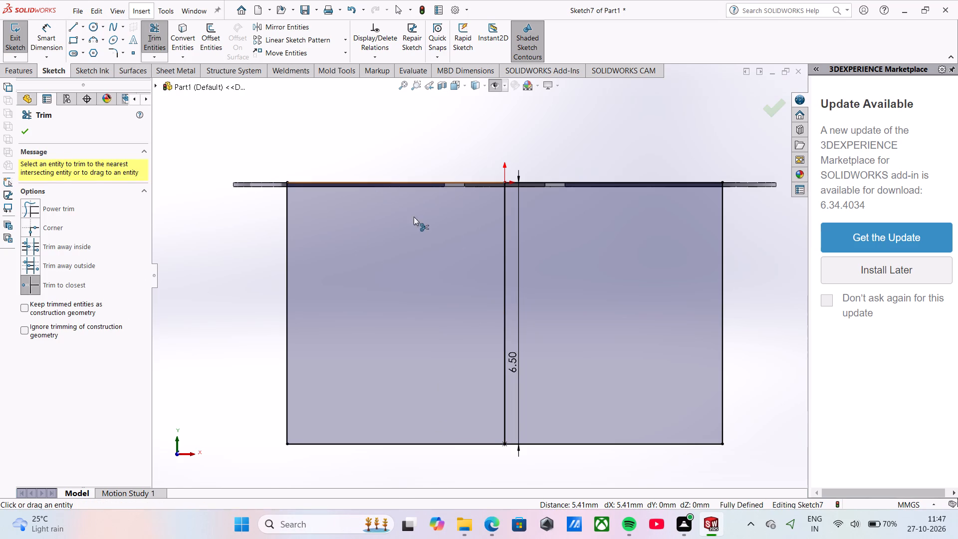
left_click(506, 259)
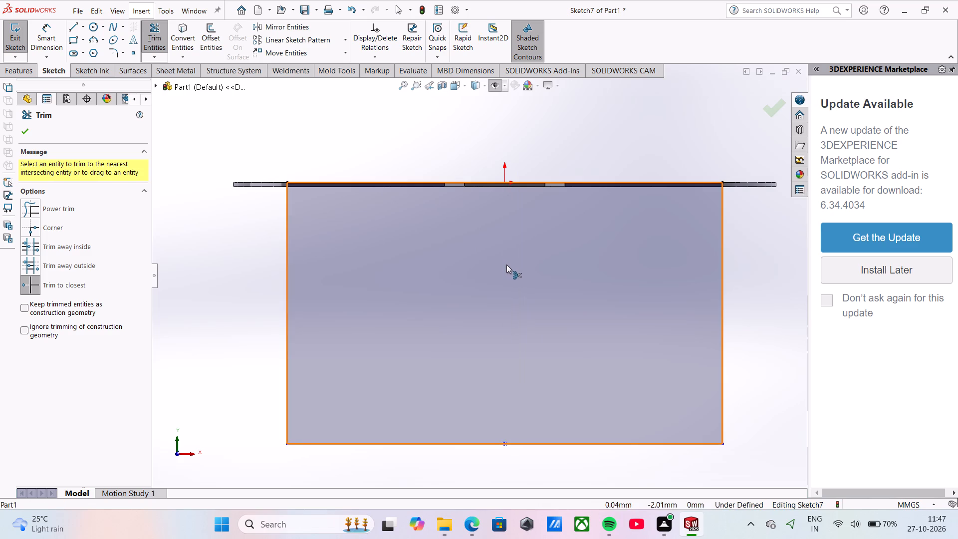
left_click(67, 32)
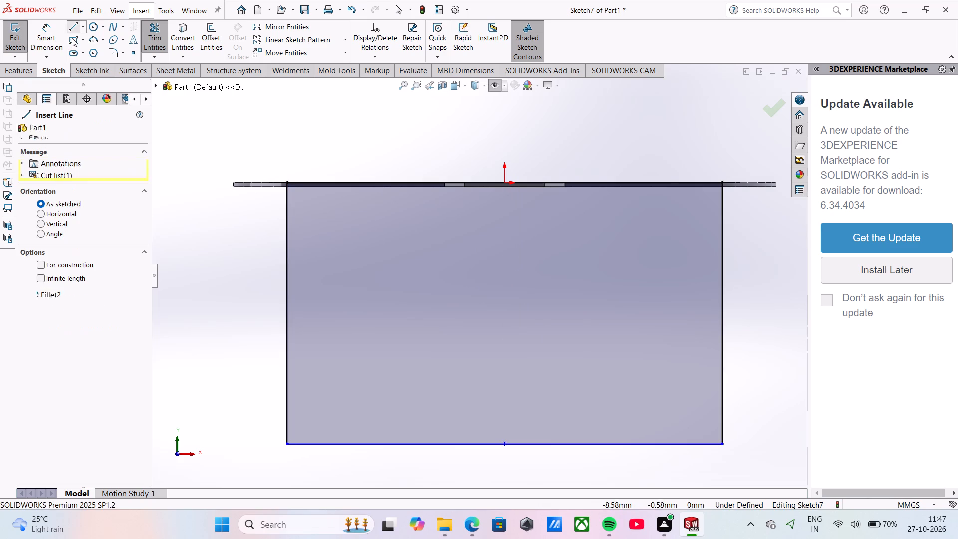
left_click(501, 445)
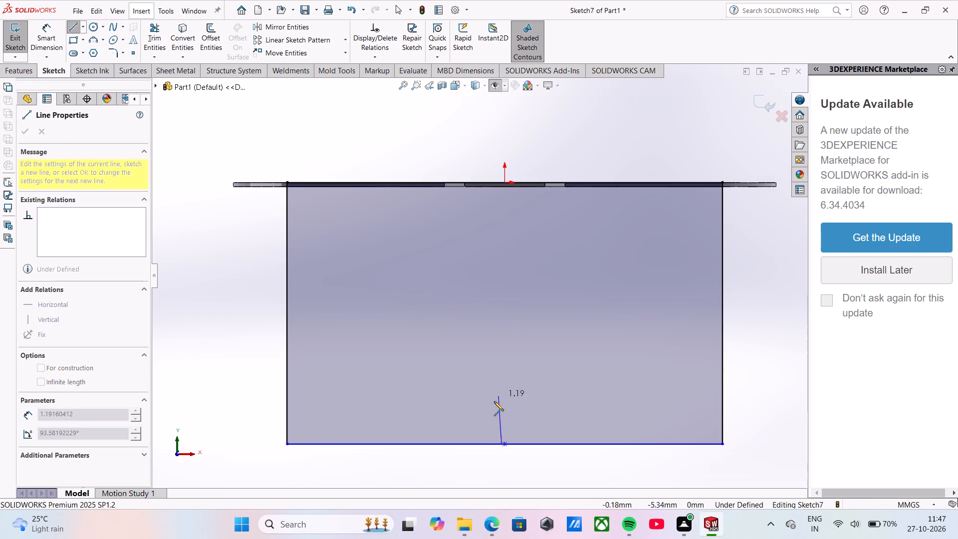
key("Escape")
Sketch a vertical line about 1.76 mm long upward from the midpoint of the profile's bottom edge.
scroll(505, 448, "down", 4)
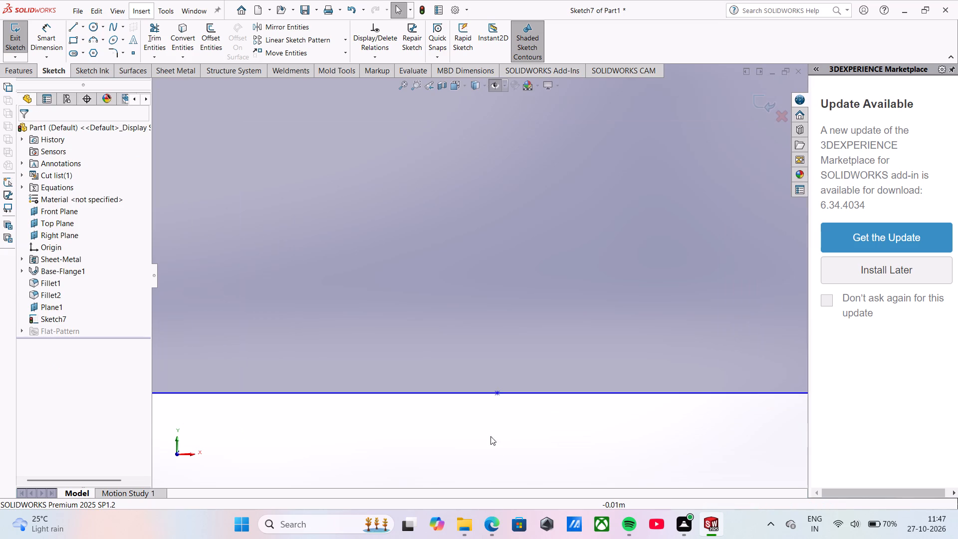
left_click(71, 29)
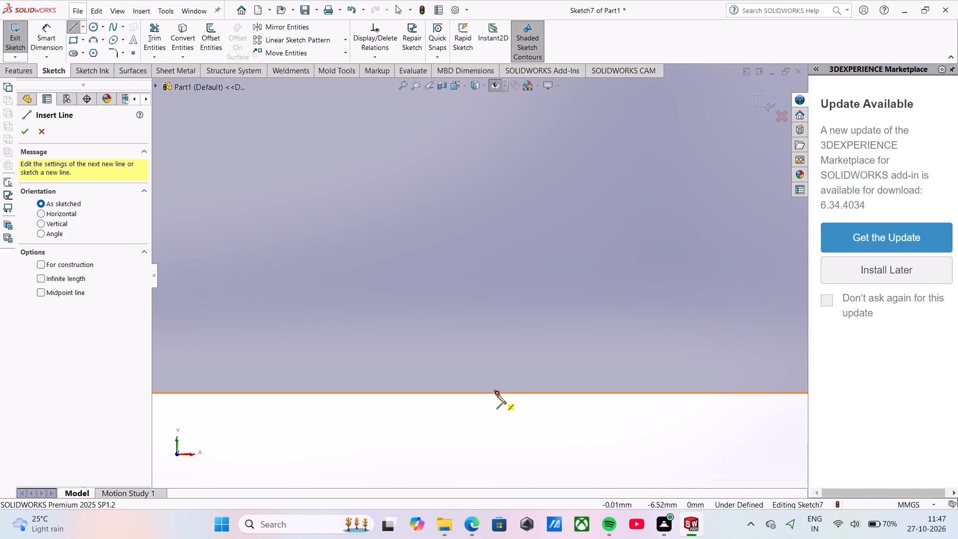
left_click(496, 395)
scroll(490, 351, "up", 5)
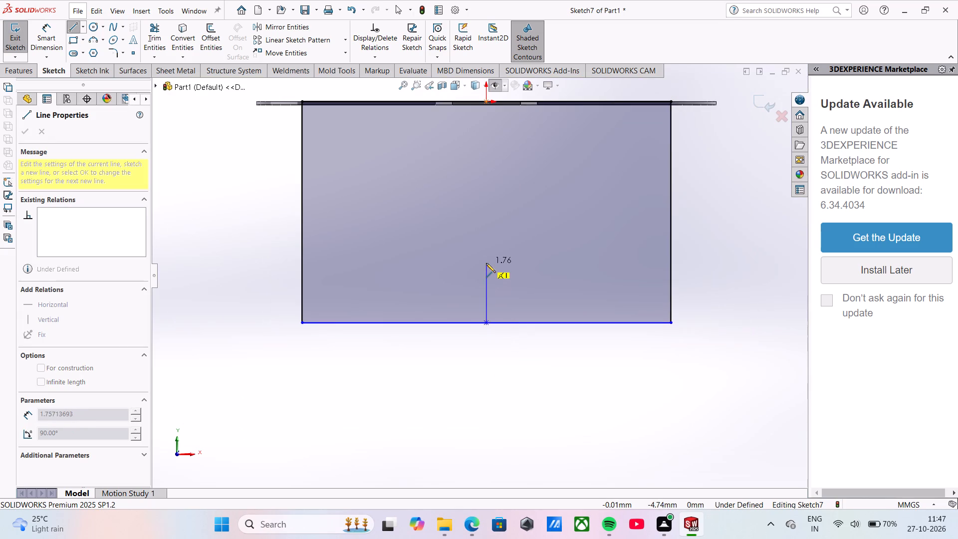
left_click(486, 263)
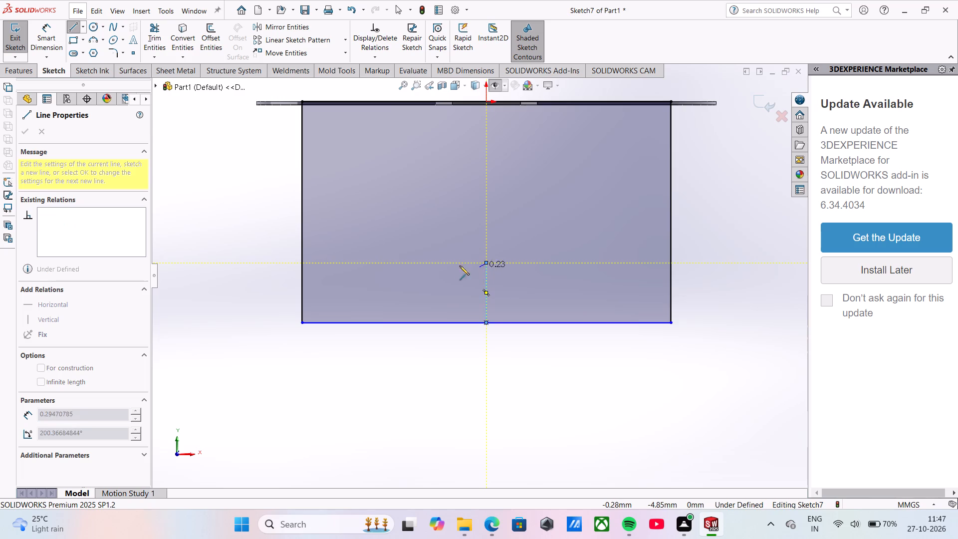
key("Escape")
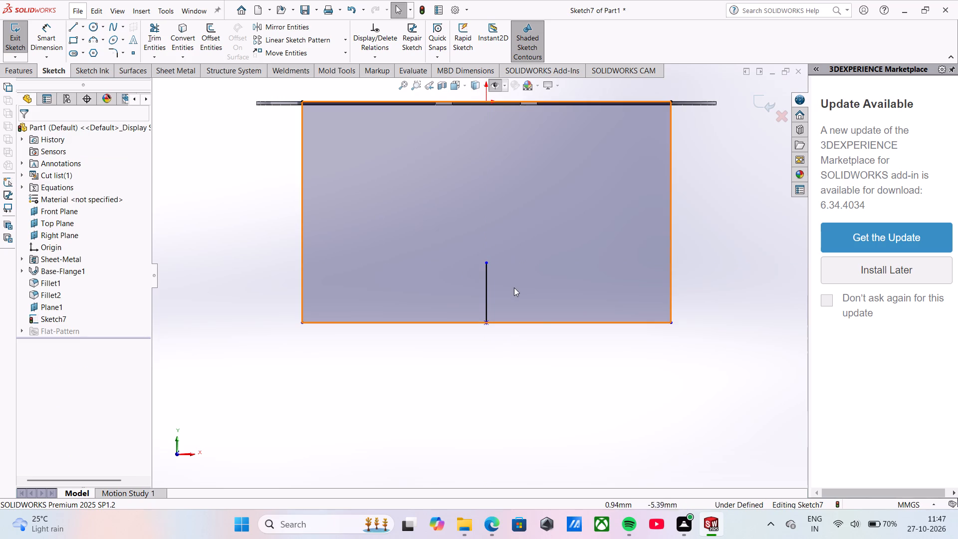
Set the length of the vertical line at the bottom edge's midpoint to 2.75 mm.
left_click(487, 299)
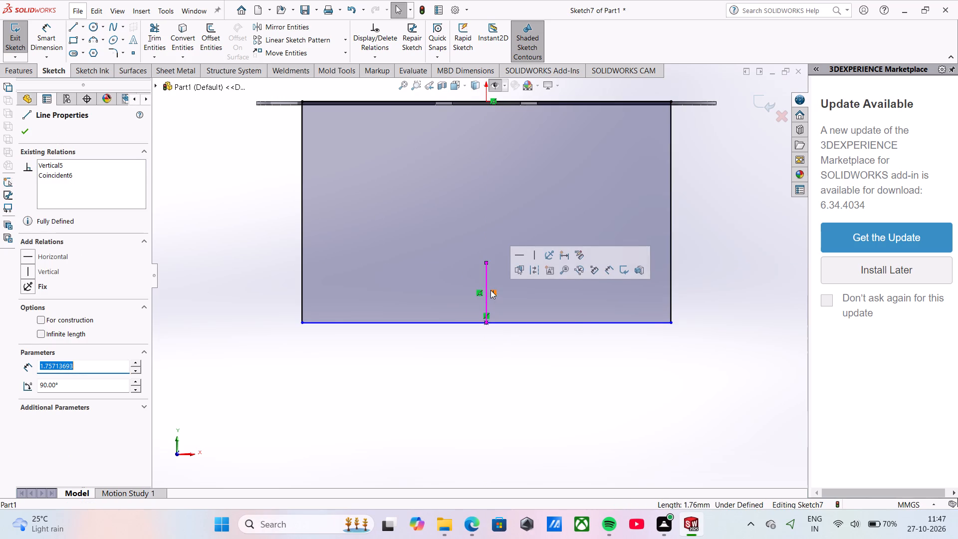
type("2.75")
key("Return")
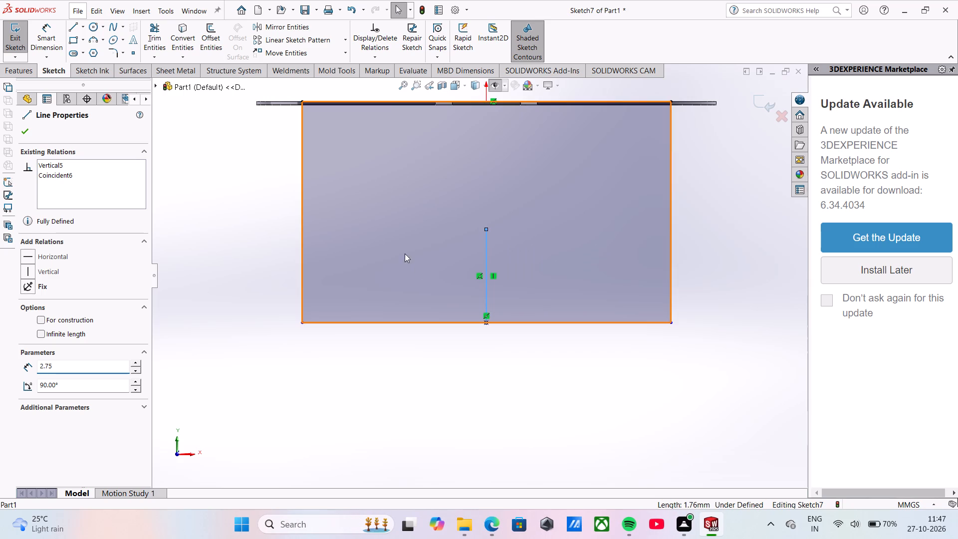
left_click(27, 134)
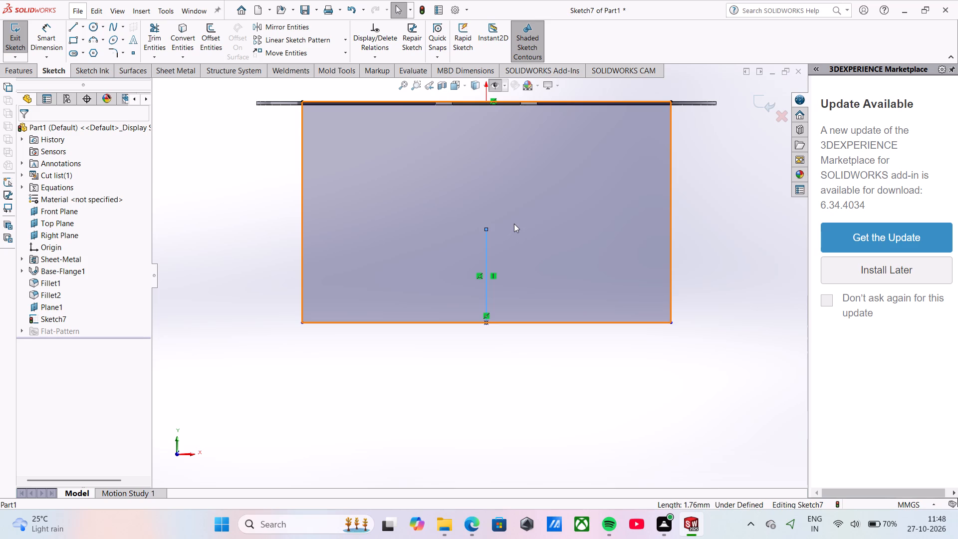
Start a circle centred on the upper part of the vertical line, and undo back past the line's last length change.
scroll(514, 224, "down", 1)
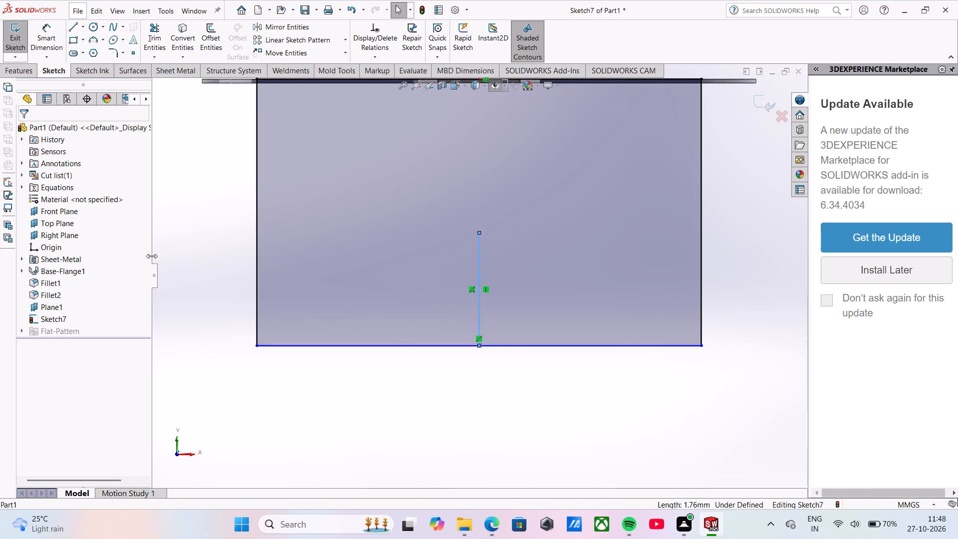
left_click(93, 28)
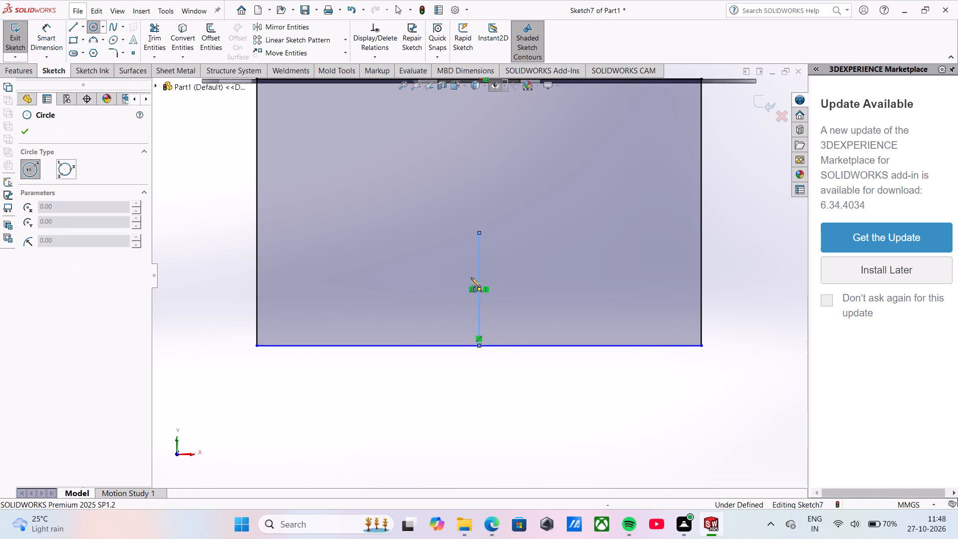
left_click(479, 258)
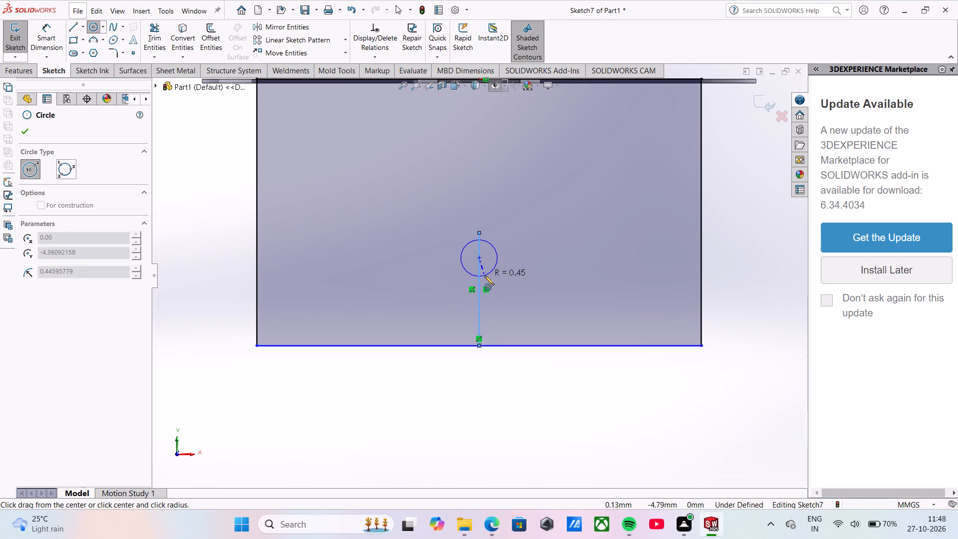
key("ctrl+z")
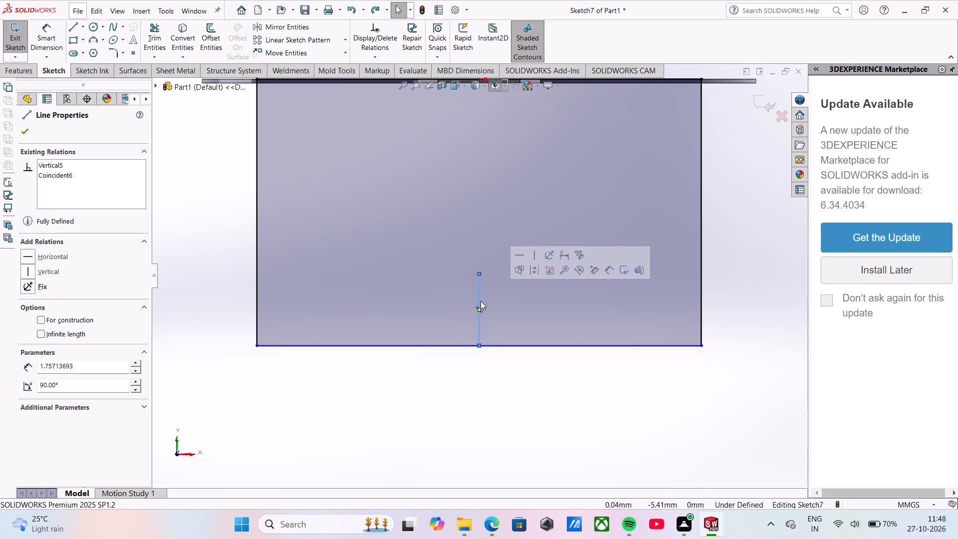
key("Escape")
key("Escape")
Set the vertical centre line's length to 2.75 mm.
left_click(480, 294)
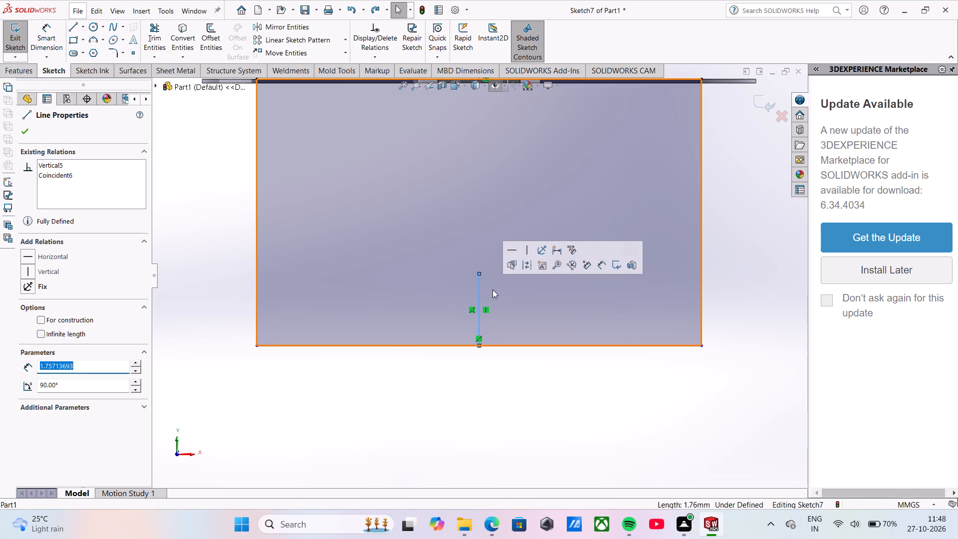
type("2.")
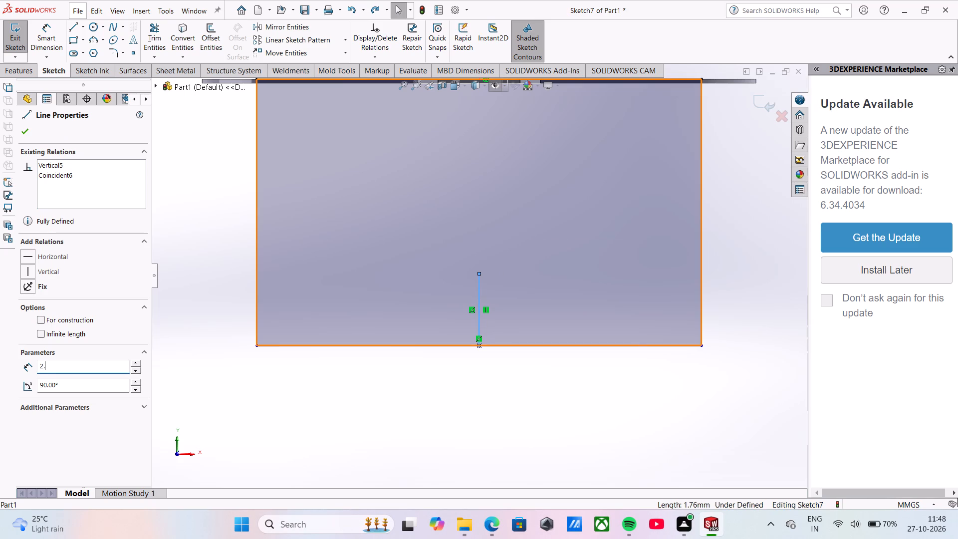
type("75")
key("Return")
left_click(24, 132)
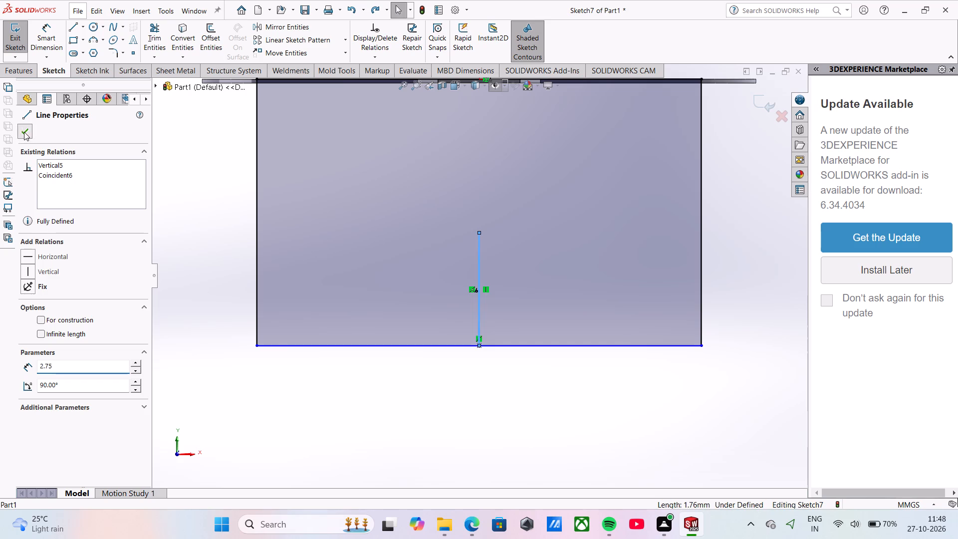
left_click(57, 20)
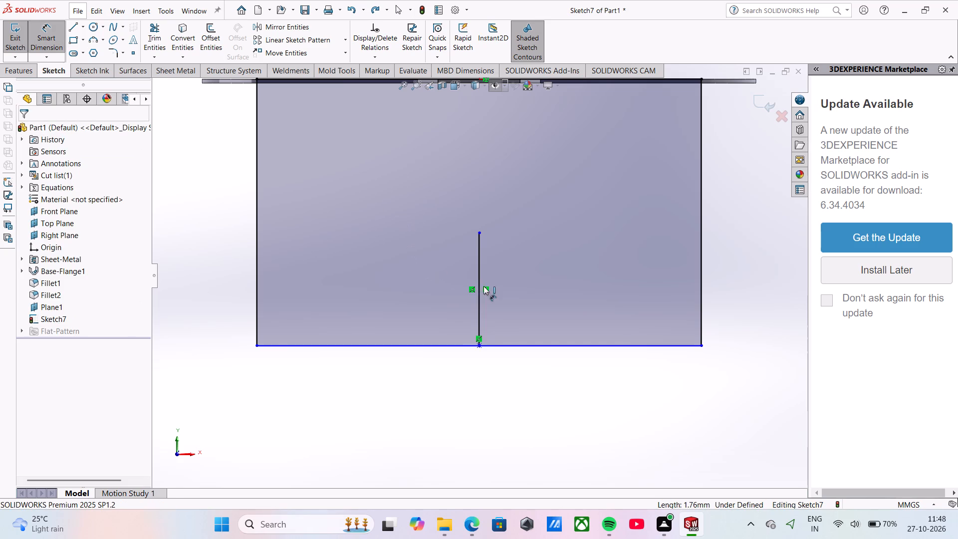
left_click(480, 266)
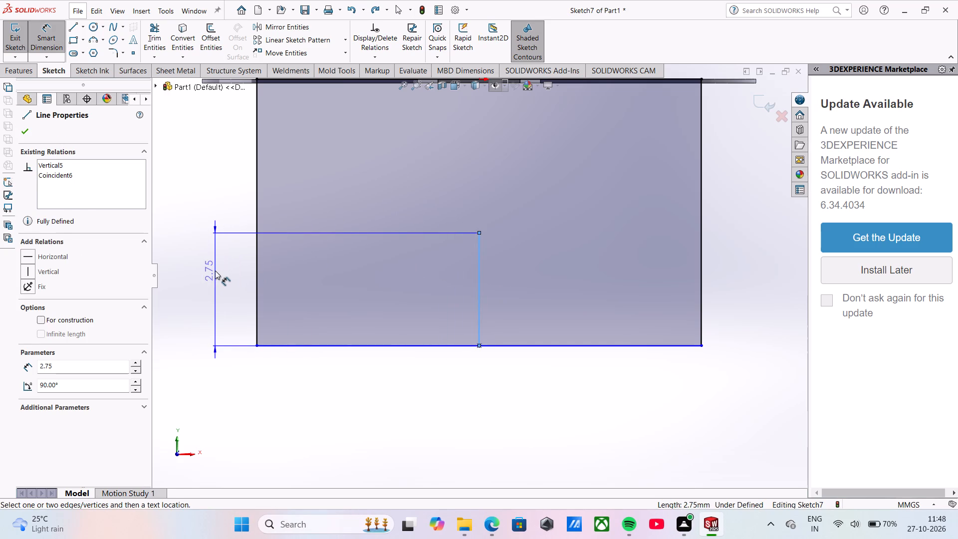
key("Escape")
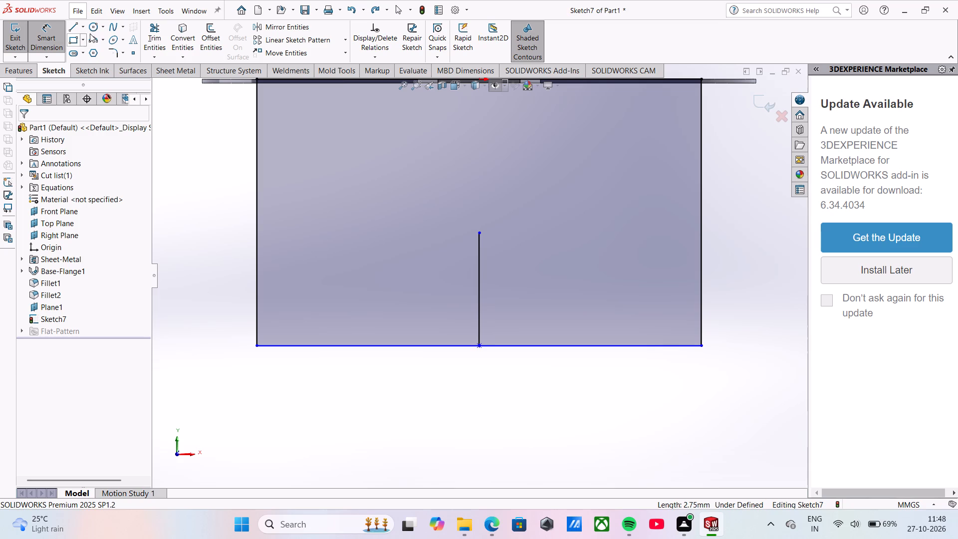
Sketch a circle of about 0.51 mm radius centred just above the upper end of the vertical centre line.
left_click(95, 29)
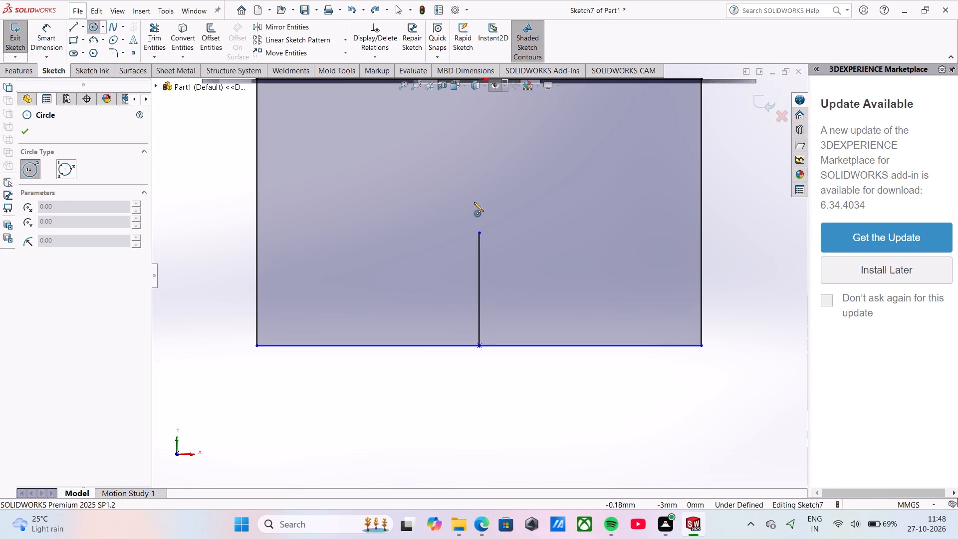
left_click(479, 202)
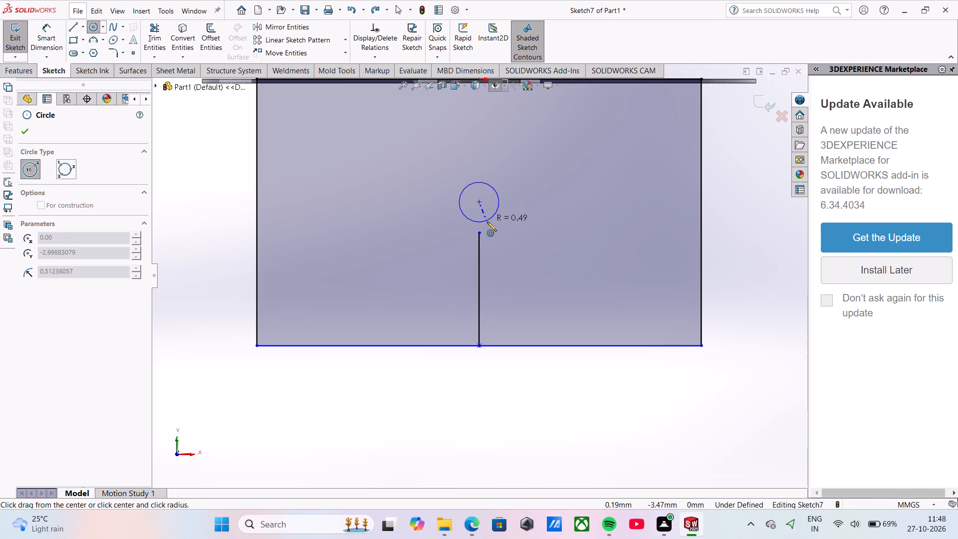
left_click(487, 222)
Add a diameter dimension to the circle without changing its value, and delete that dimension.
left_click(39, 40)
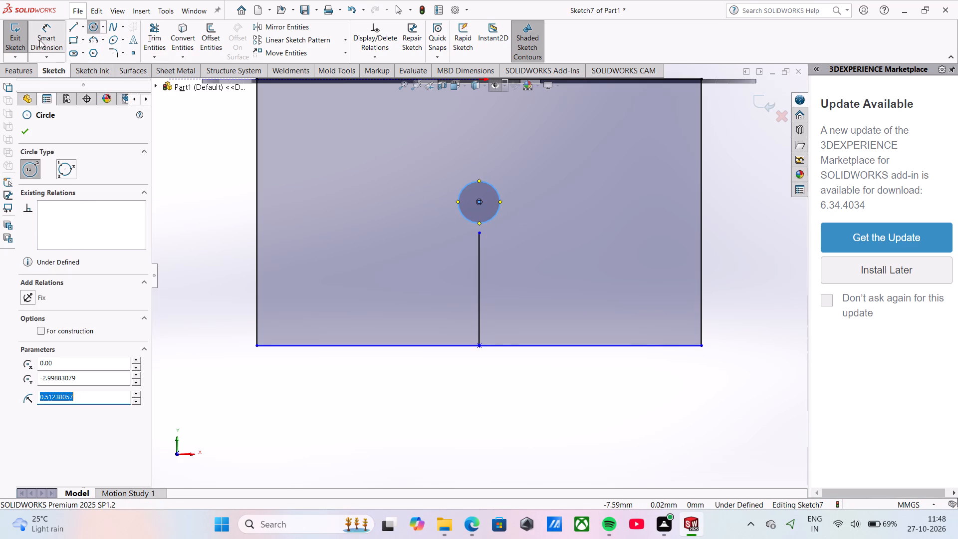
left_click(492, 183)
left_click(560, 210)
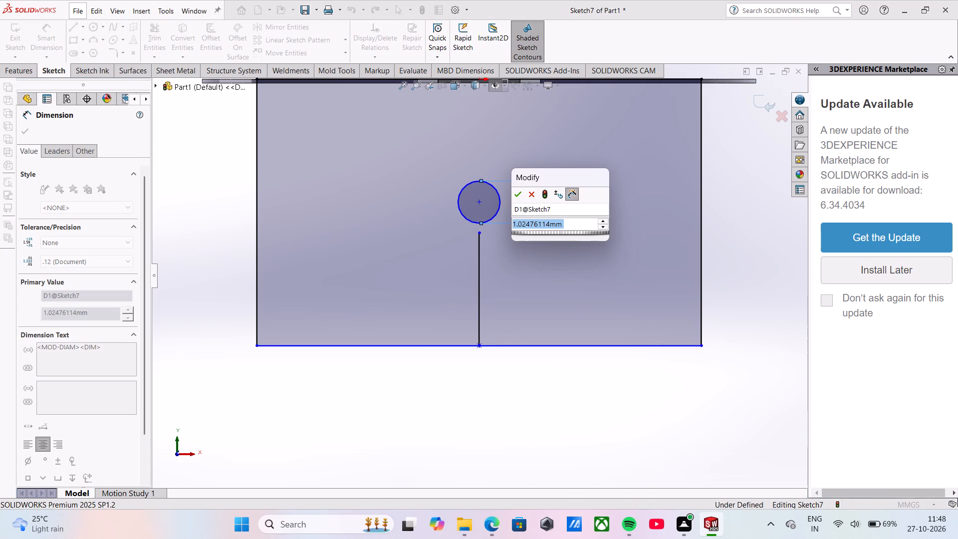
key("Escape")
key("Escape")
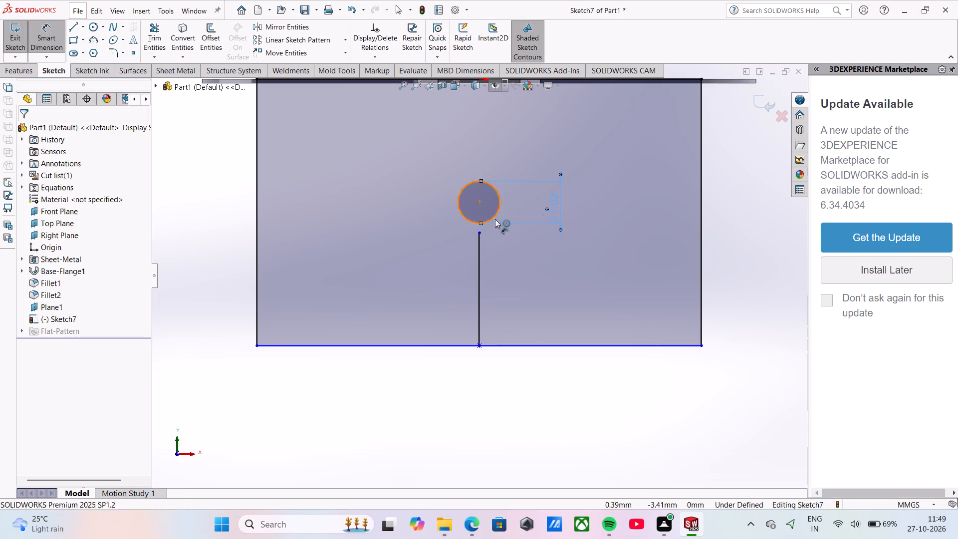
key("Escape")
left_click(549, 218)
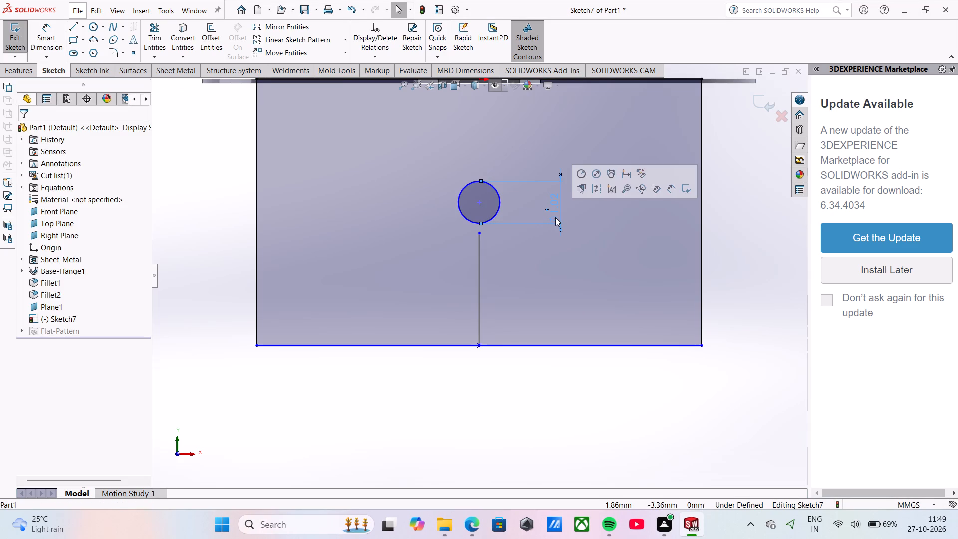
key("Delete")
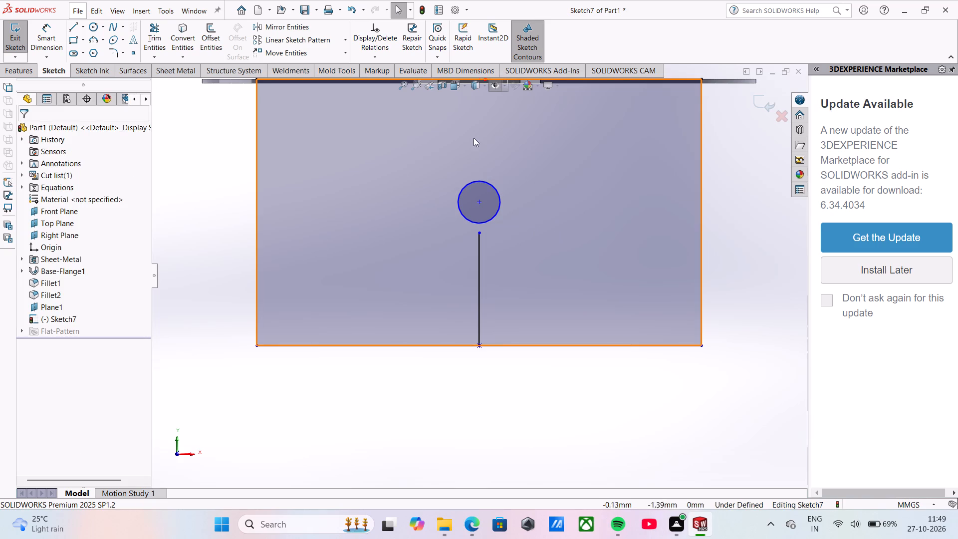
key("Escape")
Set the circle's radius to 1.25 mm.
left_click(481, 182)
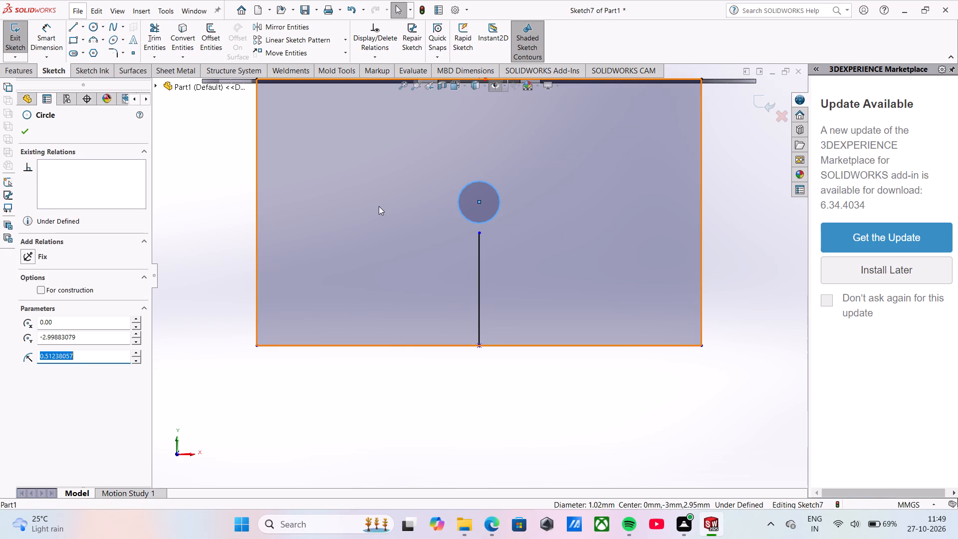
type("1.25")
key("Return")
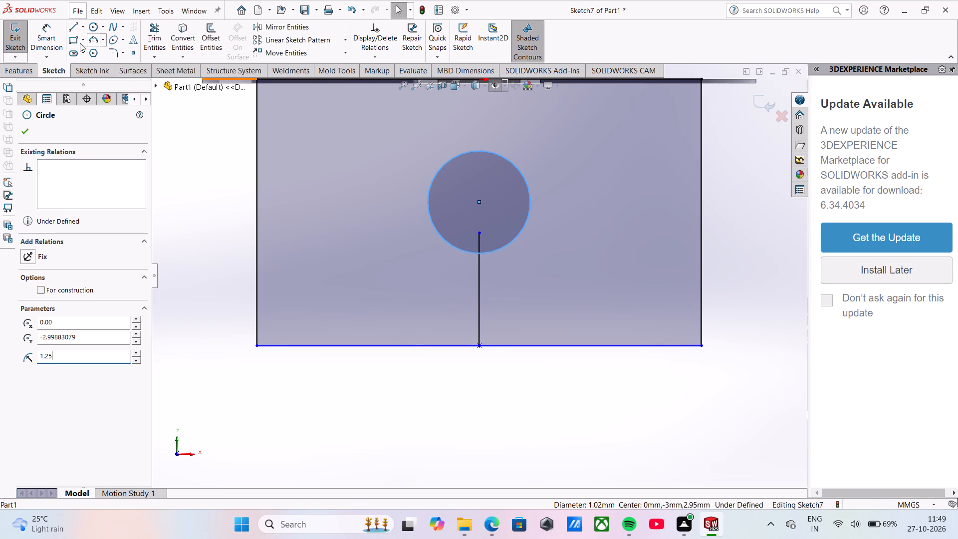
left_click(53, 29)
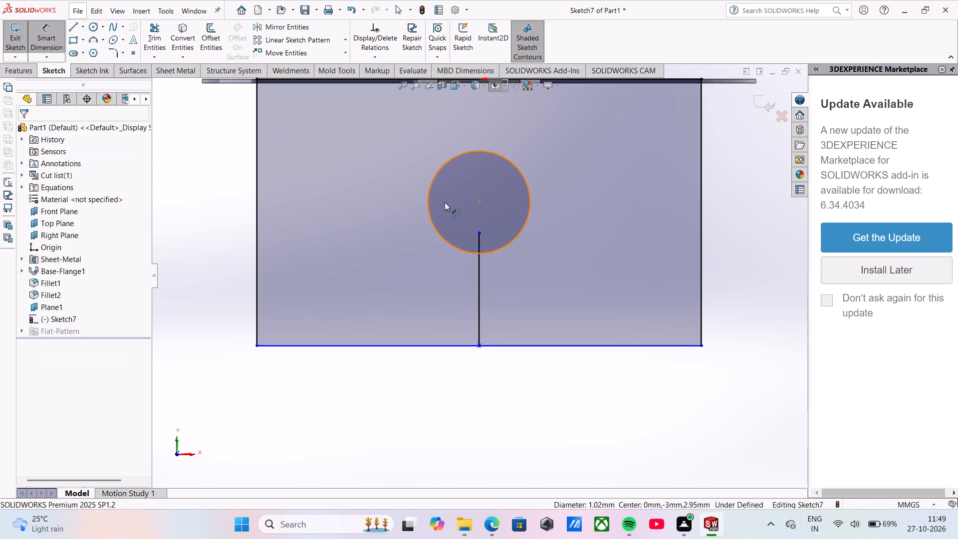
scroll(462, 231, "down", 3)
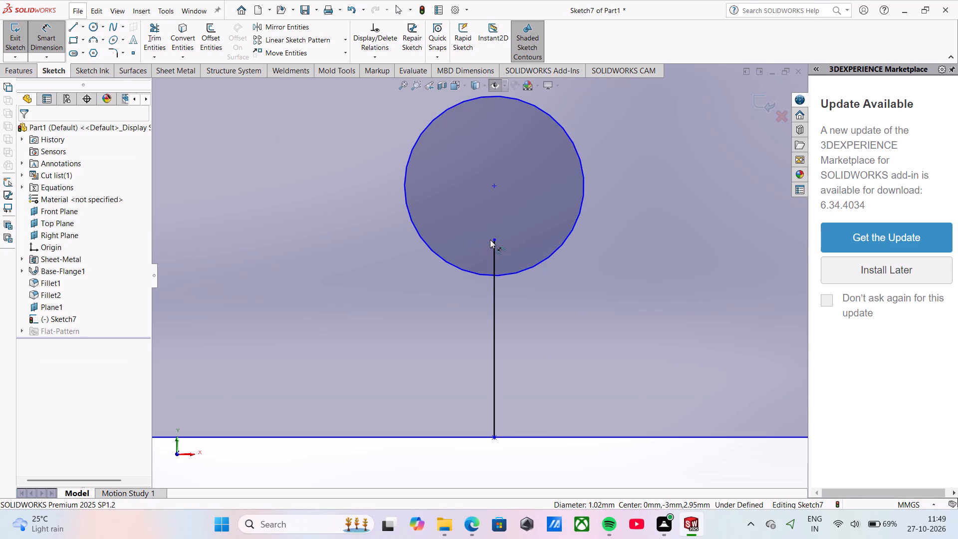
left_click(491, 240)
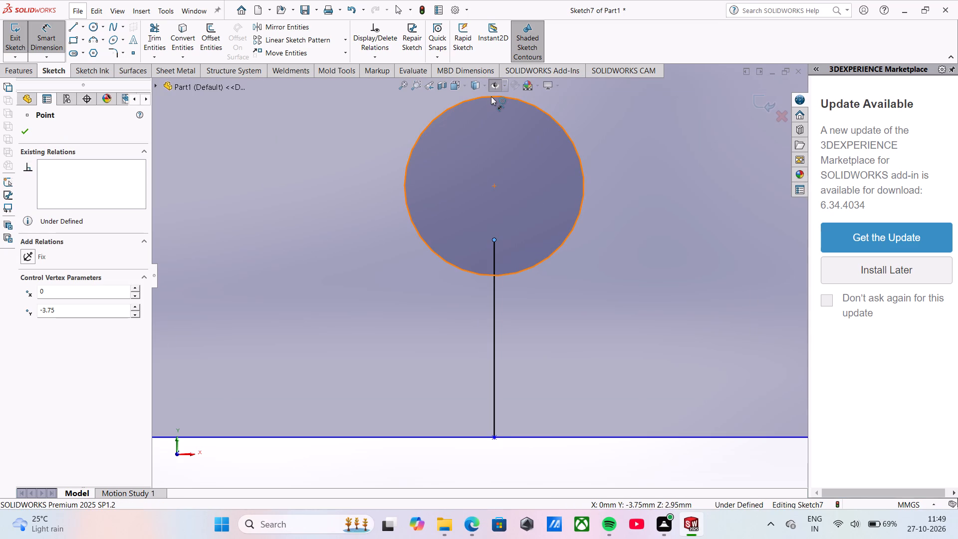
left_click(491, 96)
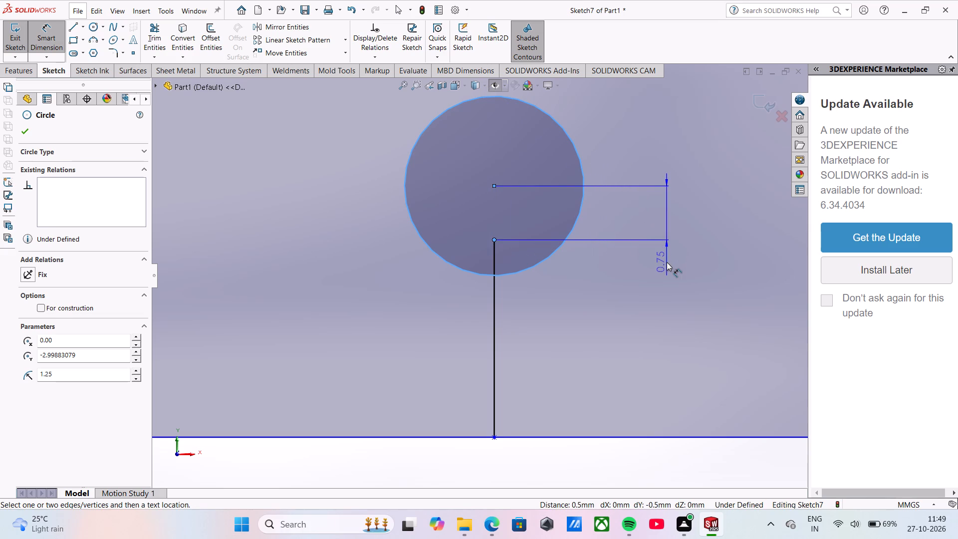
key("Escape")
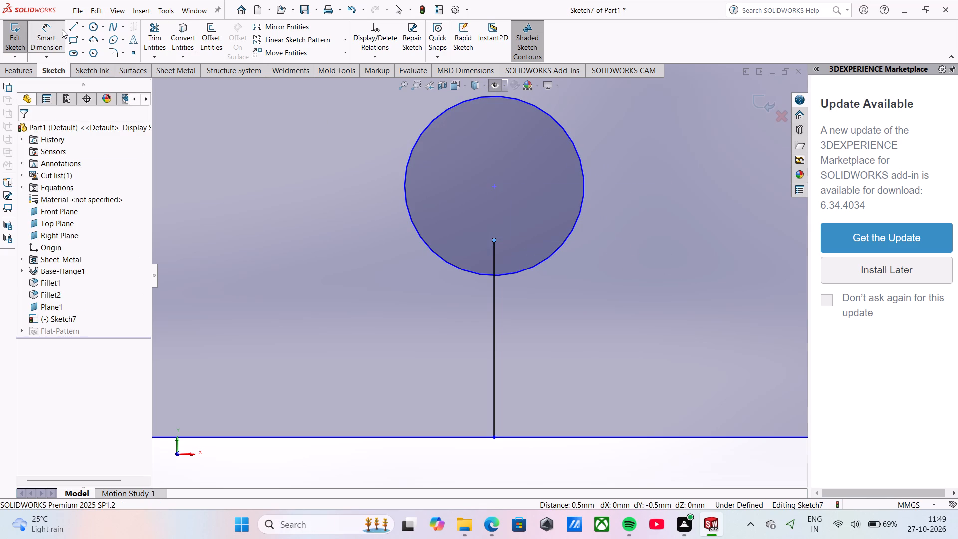
Sketch a horizontal helper line about 1.3 mm long starting at the circle's topmost point.
left_click(73, 29)
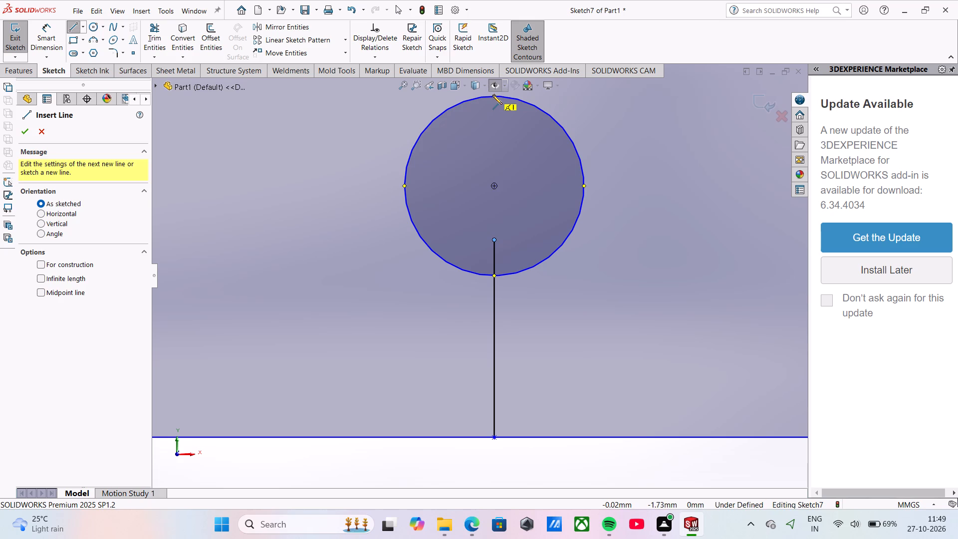
left_click(492, 95)
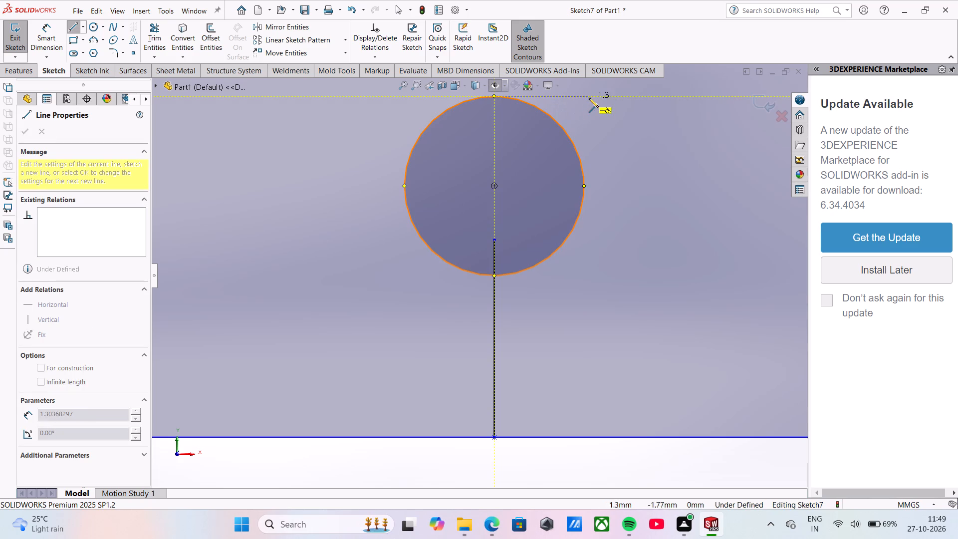
left_click(589, 98)
scroll(604, 127, "up", 1)
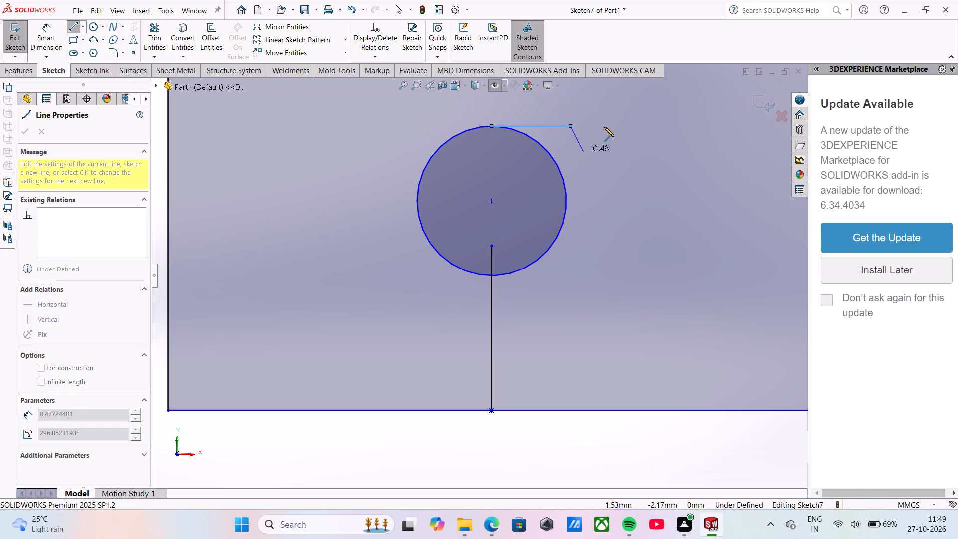
key("Escape")
Dimension the distance between the centre line's upper endpoint and the circle's topmost point as 0 mm.
left_click(54, 29)
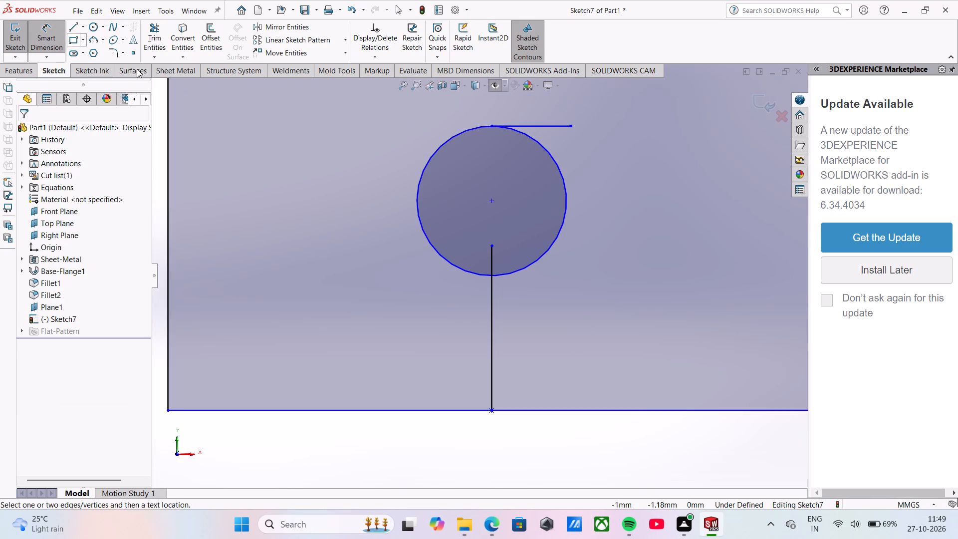
left_click(489, 244)
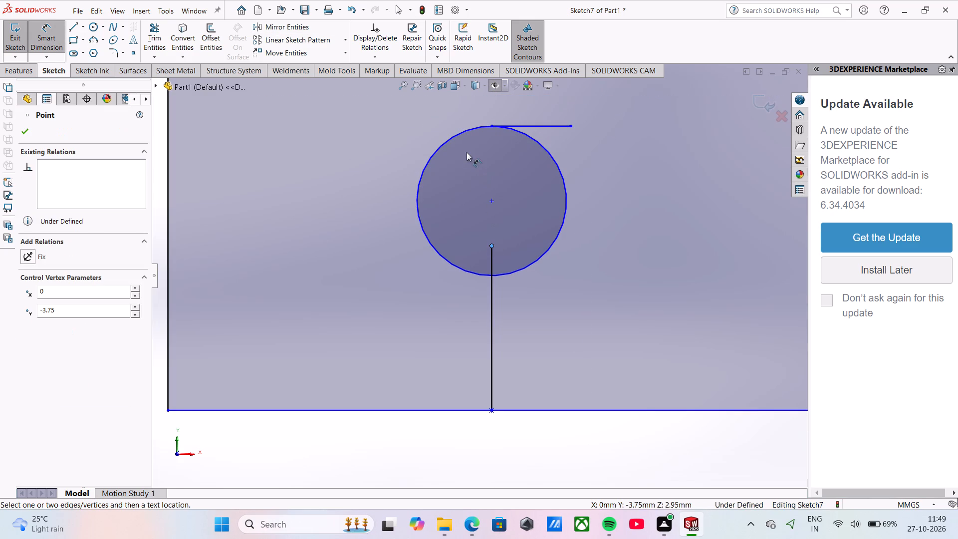
left_click(492, 126)
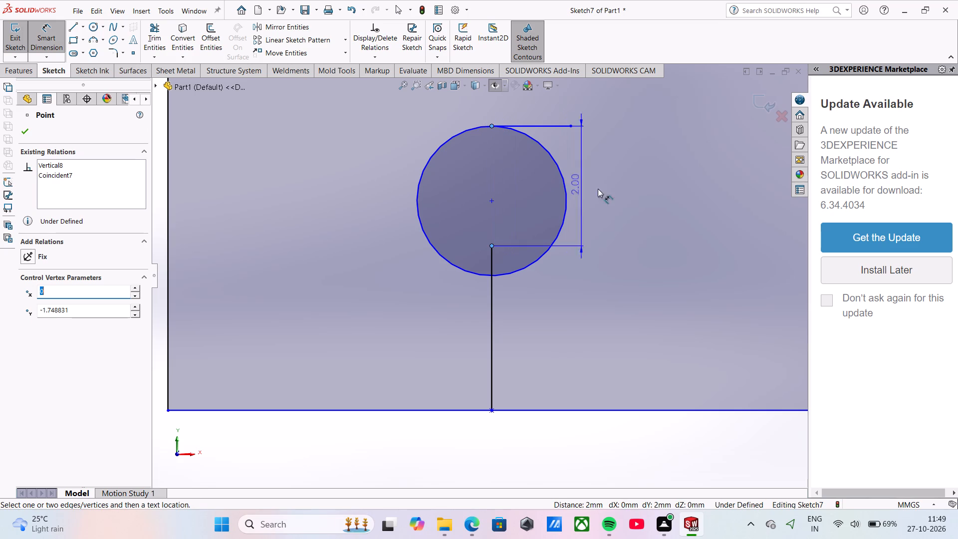
left_click(675, 205)
key("0")
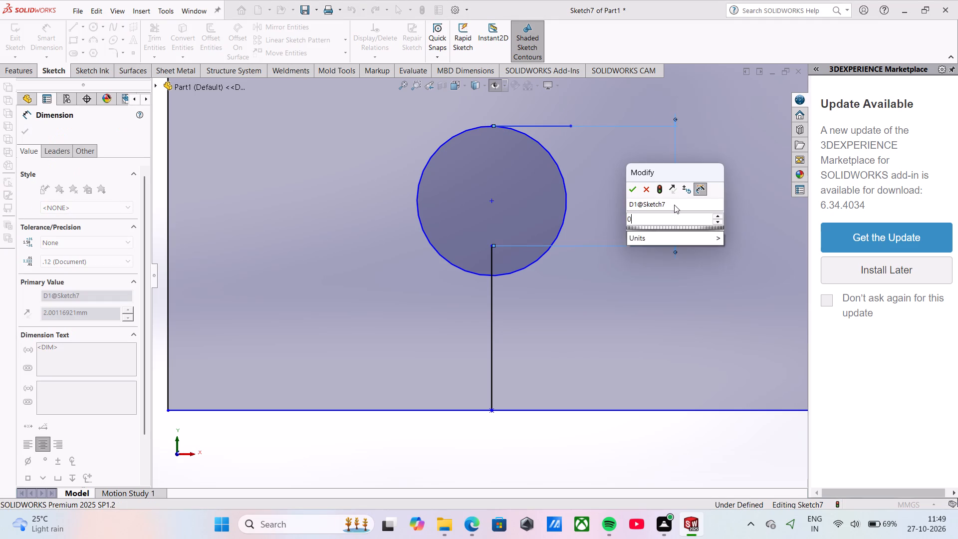
key("Return")
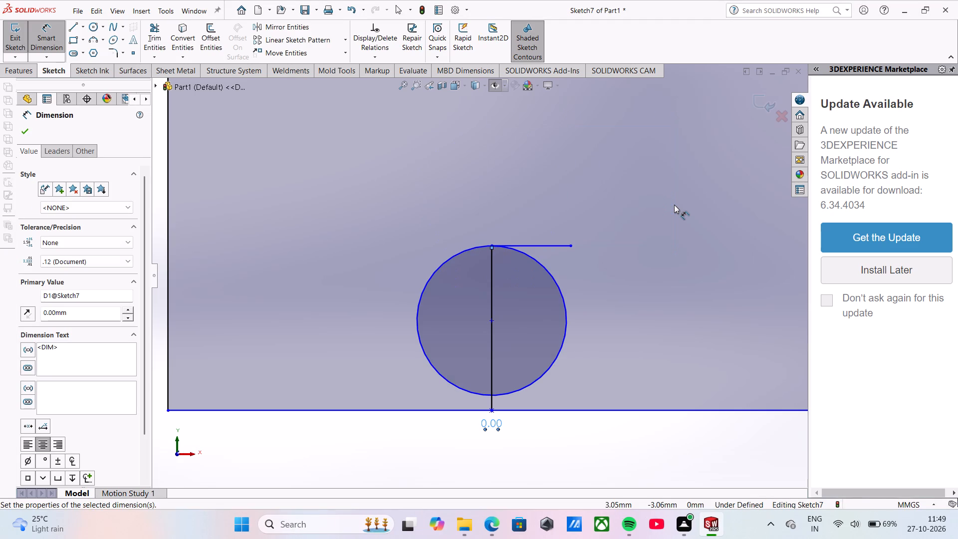
Trim away the horizontal helper line at the top of the circle.
scroll(539, 254, "up", 1)
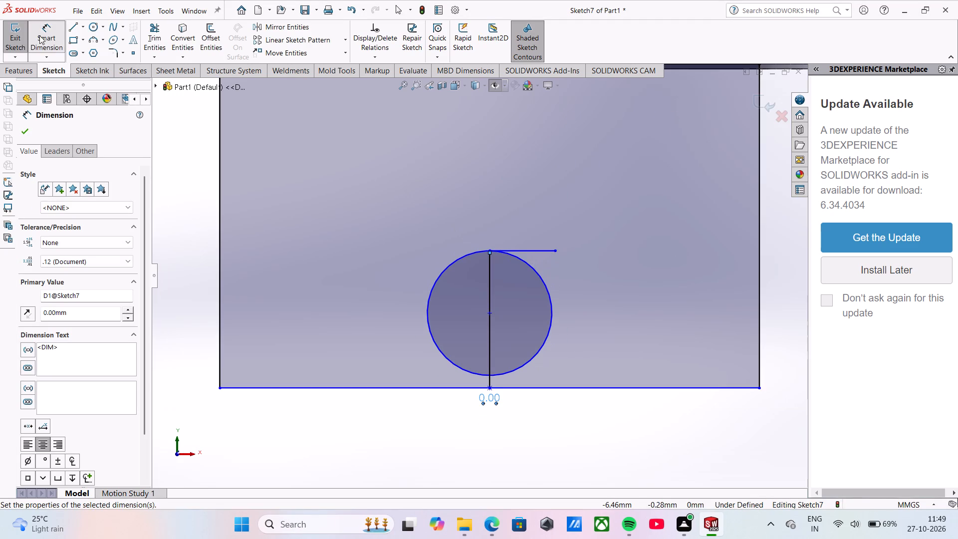
left_click(161, 30)
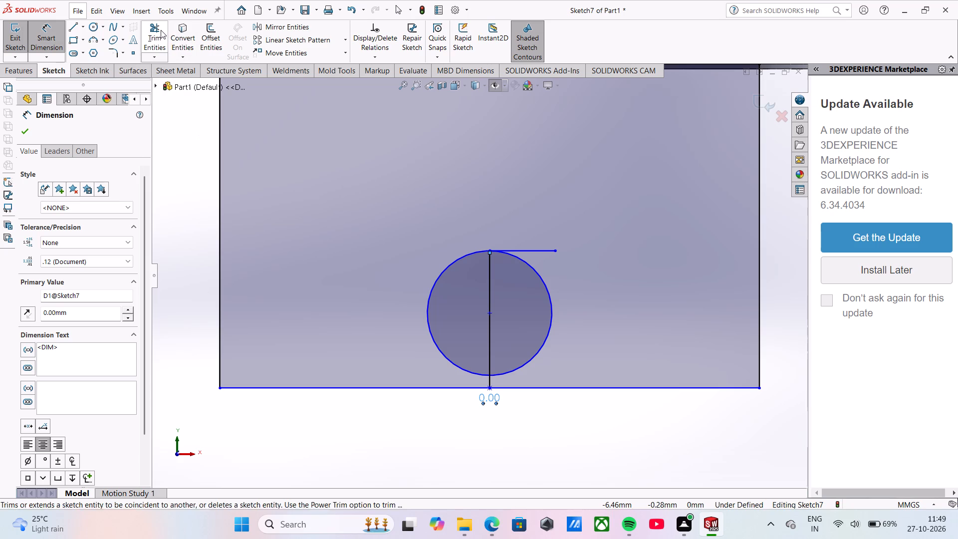
left_click(544, 248)
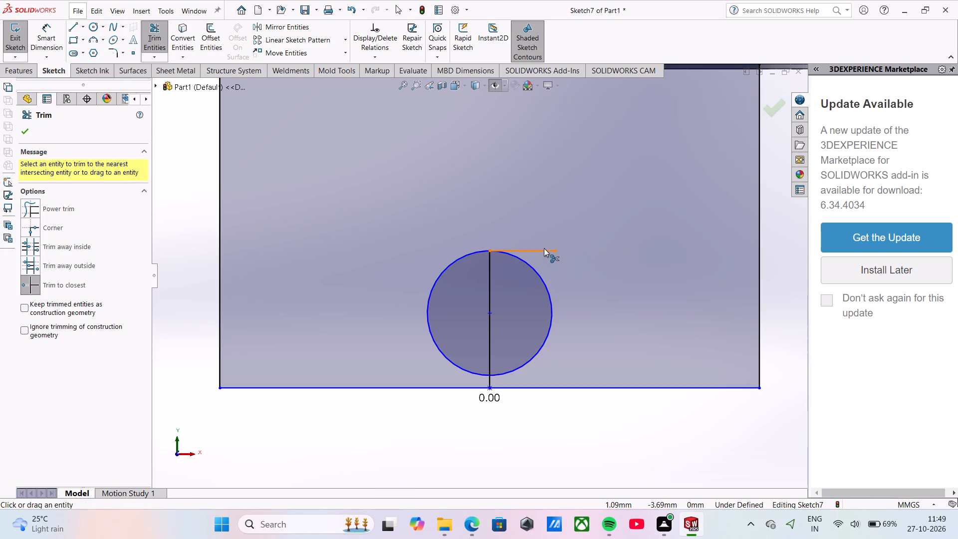
Sketch a vertical line about 1.5 mm long from the circle's leftmost point down to the profile's bottom edge.
left_click(68, 28)
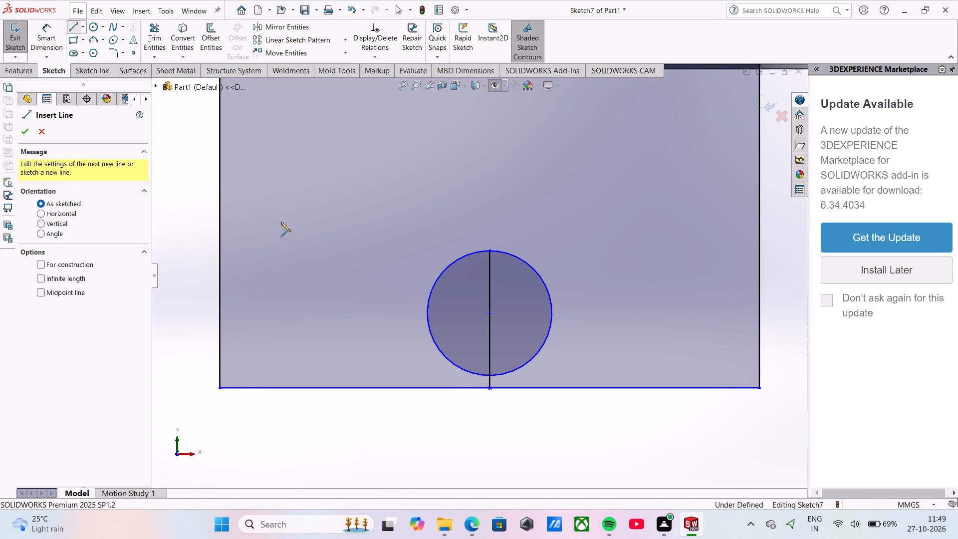
scroll(474, 360, "up", 2)
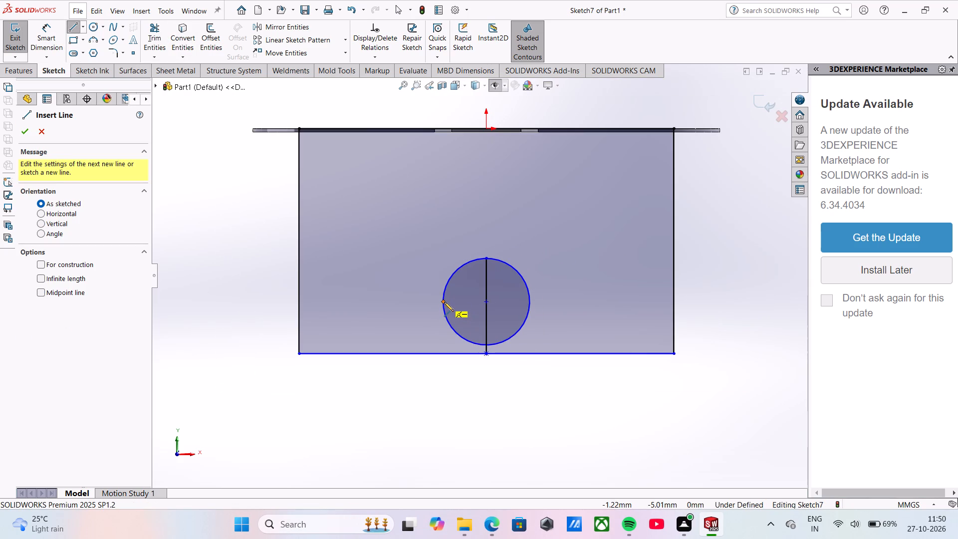
left_click(444, 302)
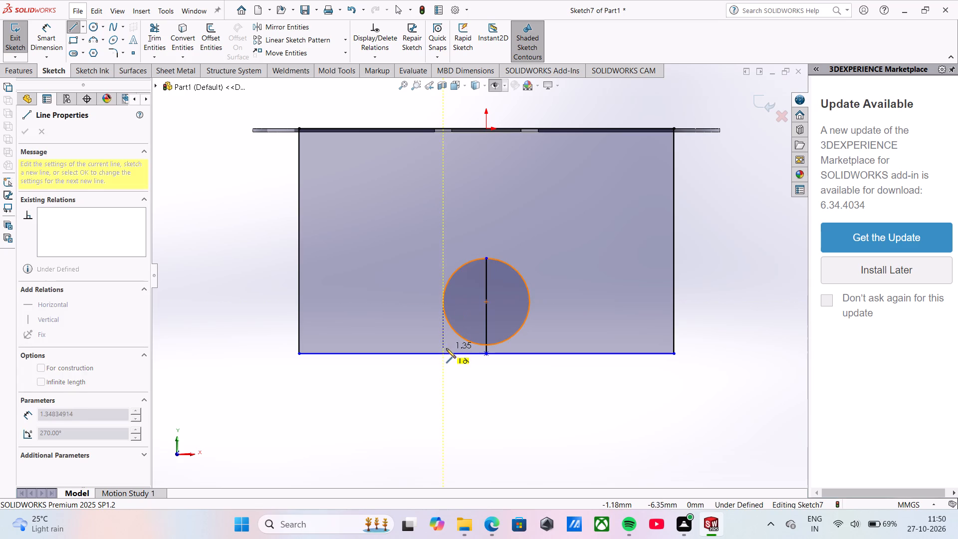
scroll(447, 350, "down", 1)
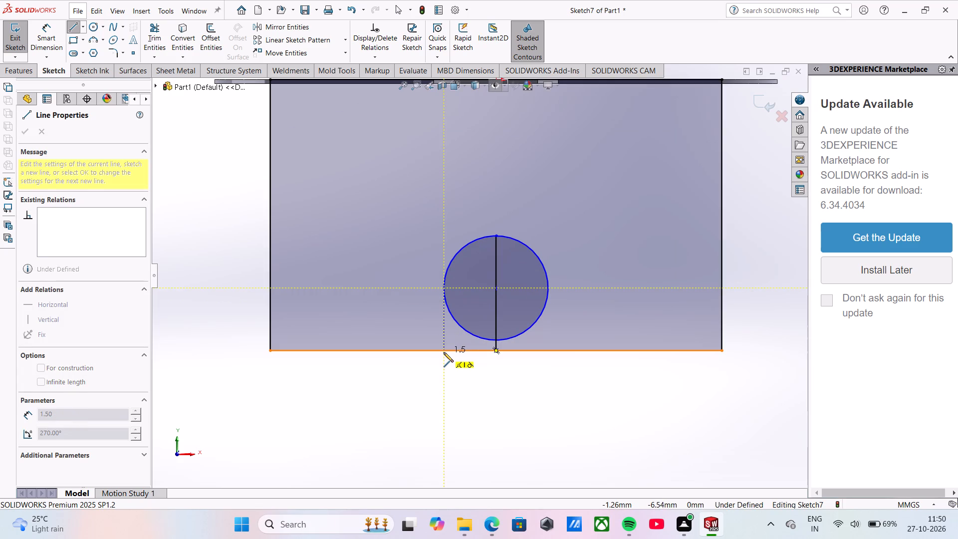
left_click(444, 353)
scroll(452, 349, "down", 2)
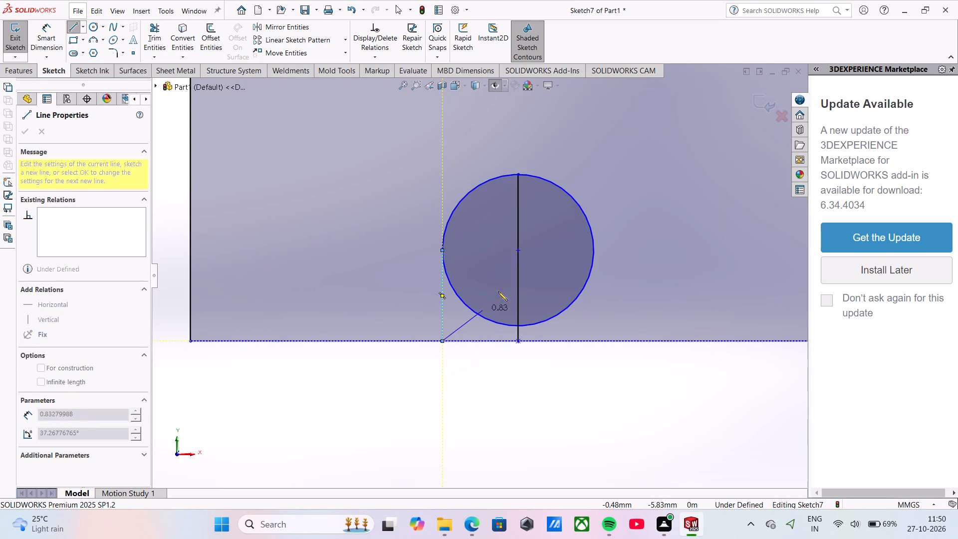
key("Escape")
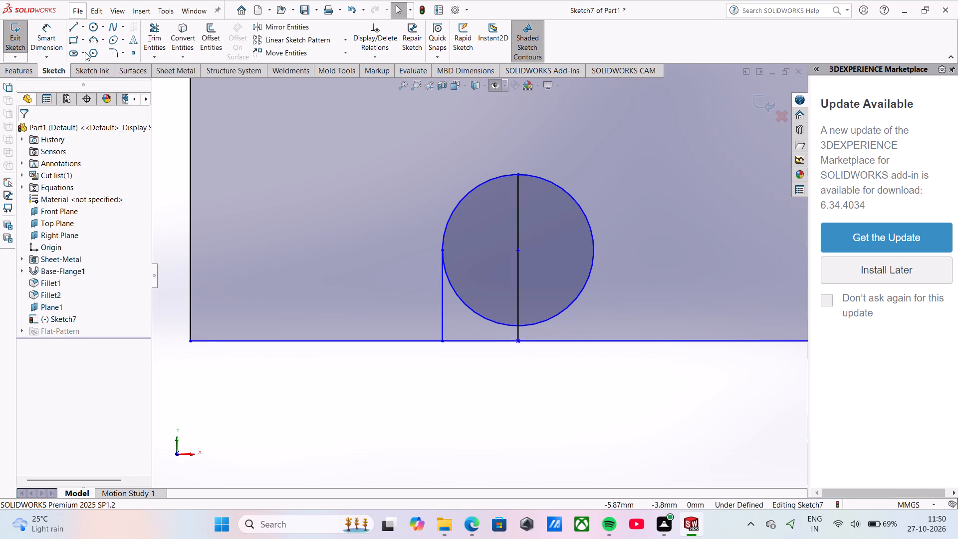
Sketch a vertical line from the circle's rightmost point down to the profile's bottom edge.
left_click(76, 31)
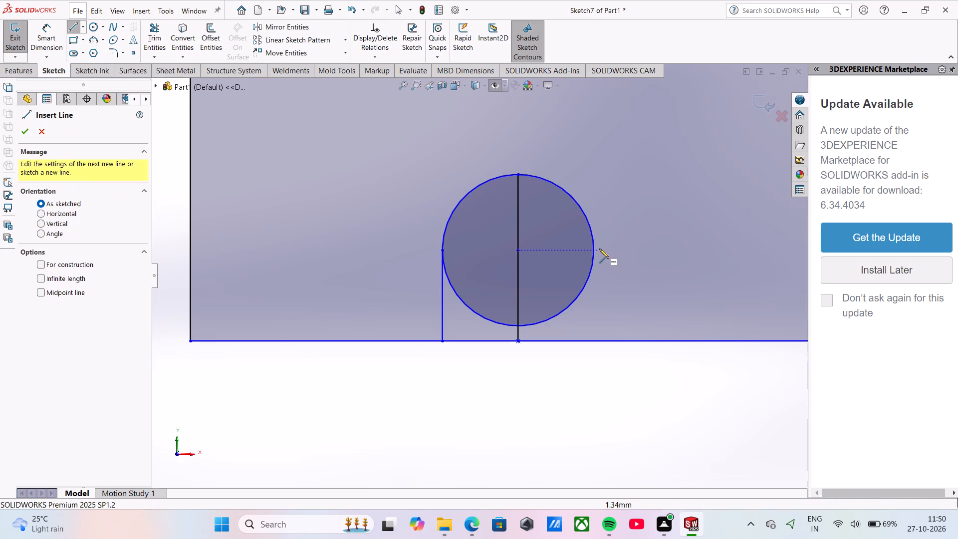
left_click(595, 249)
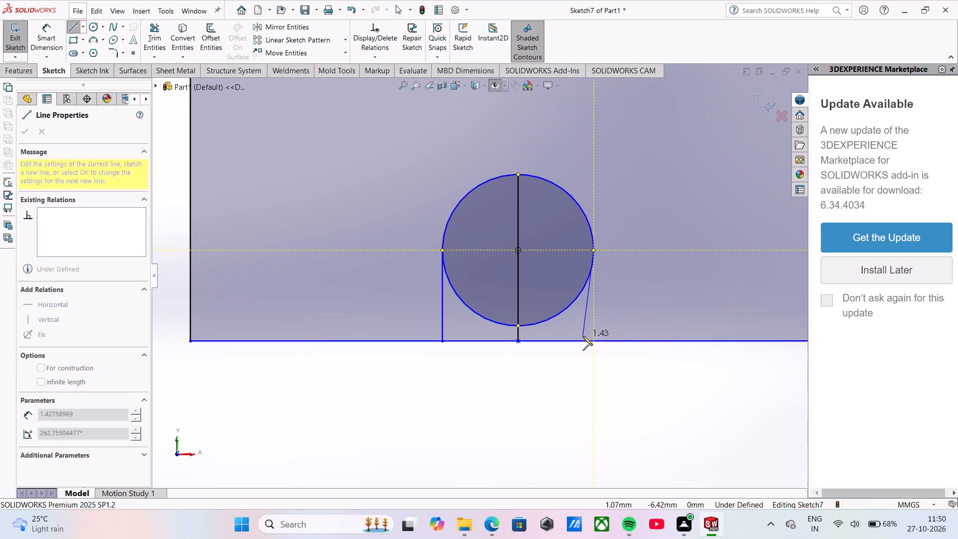
left_click(592, 340)
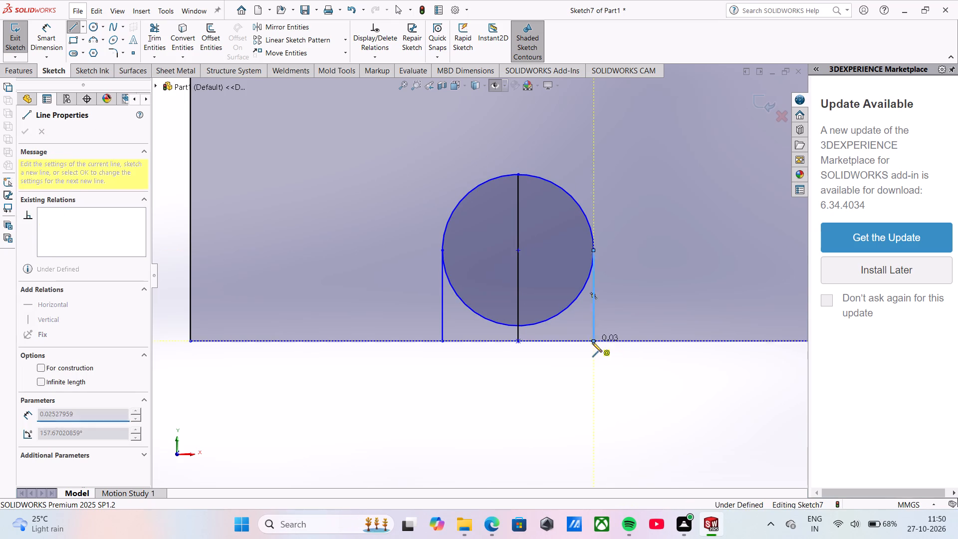
scroll(592, 342, "down", 1)
key("Escape")
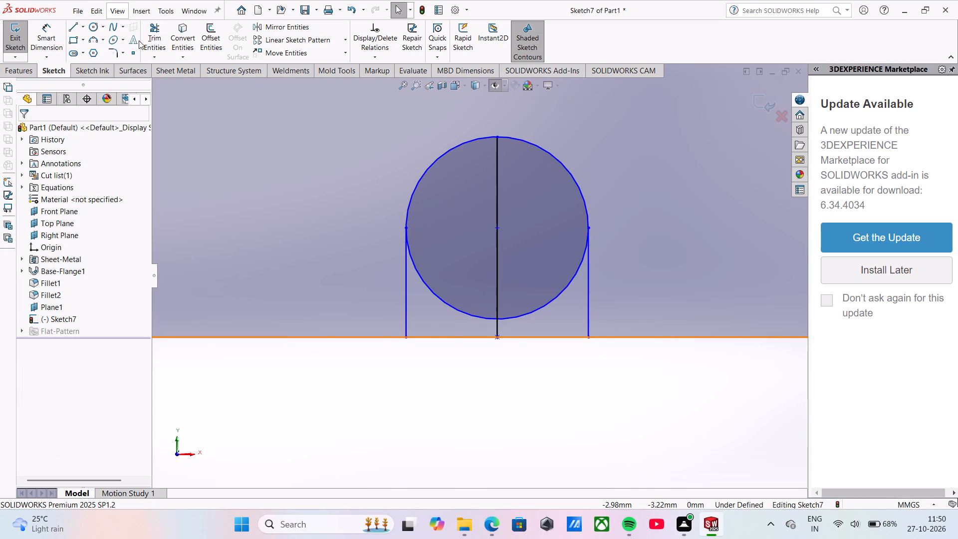
Trim away the circle's lower half, the vertical centre line and the bottom edge segment between the two notch sides.
left_click(162, 38)
left_click(484, 316)
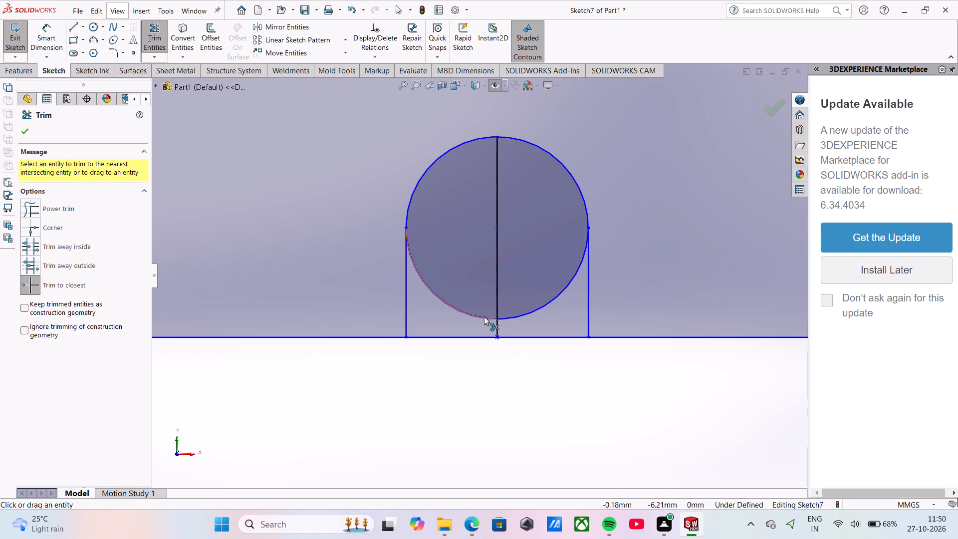
left_click(521, 313)
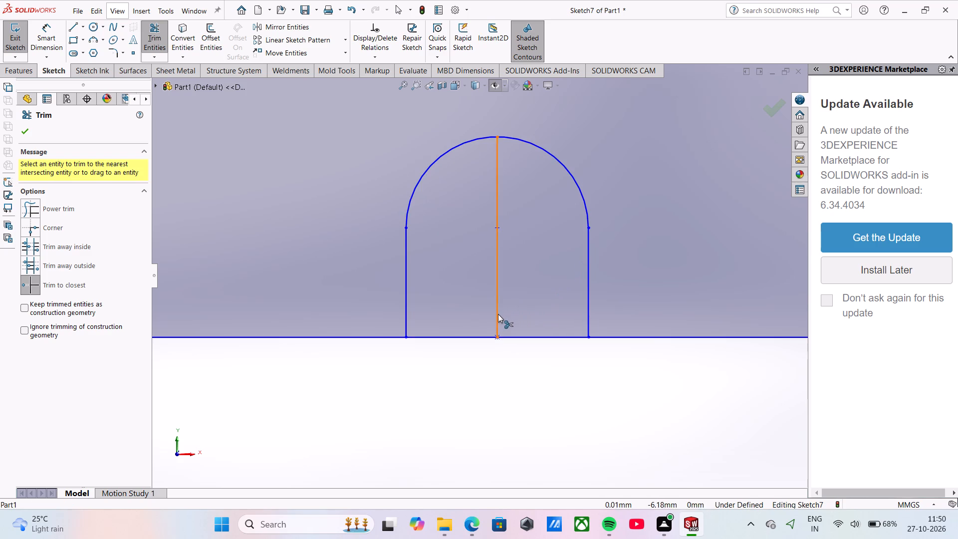
left_click(498, 314)
scroll(498, 307, "up", 4)
scroll(468, 272, "up", 3)
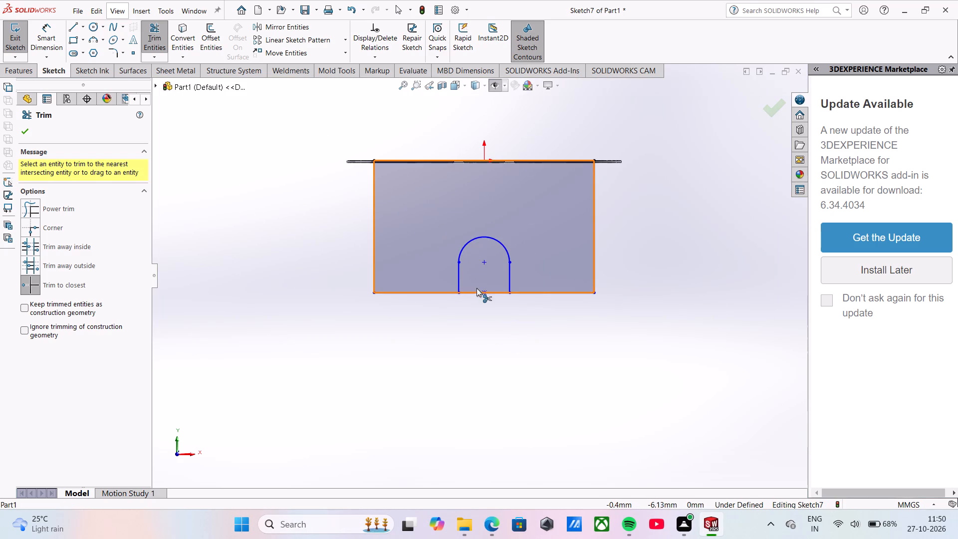
left_click(476, 293)
left_click(508, 278)
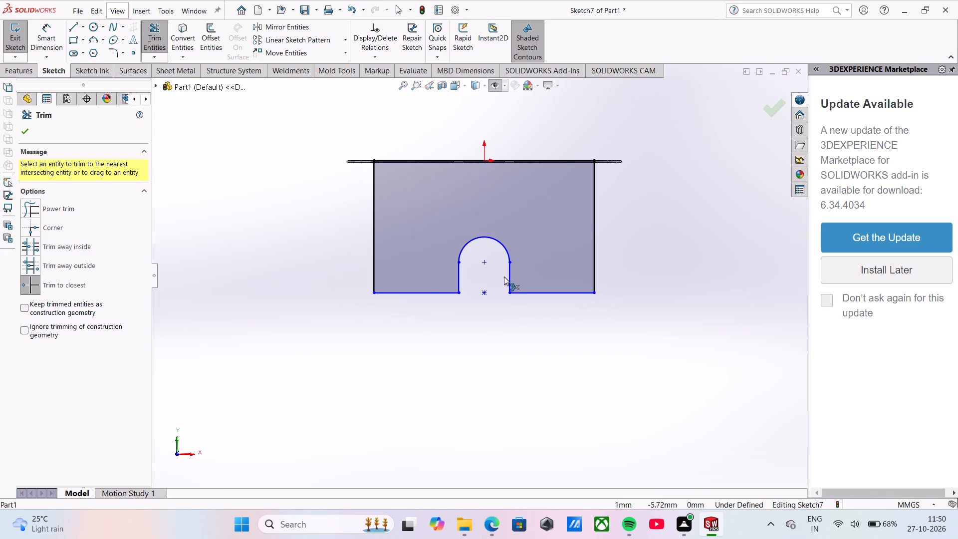
Sketch a horizontal midpoint line about 1.15 mm long, centred on the origin along the profile's top edge.
scroll(495, 286, "up", 2)
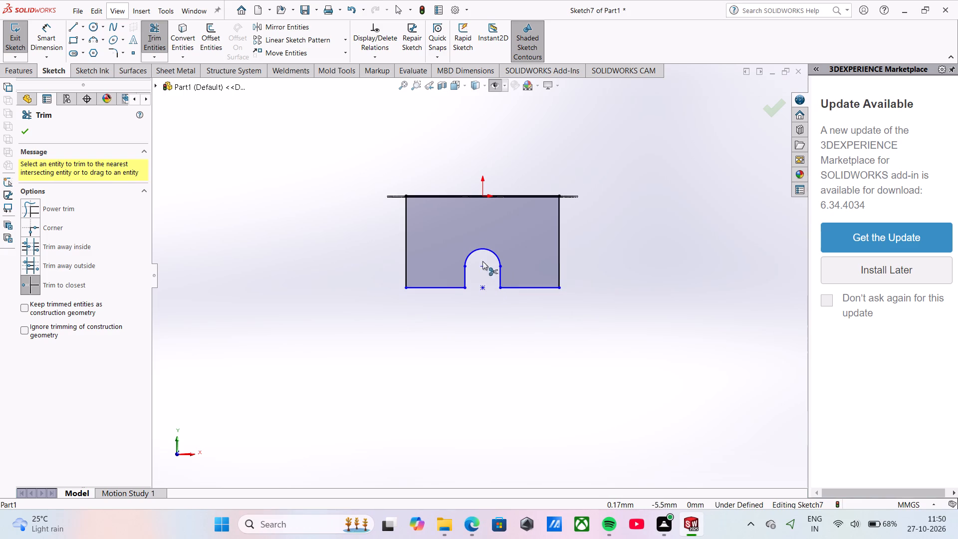
scroll(472, 207, "down", 11)
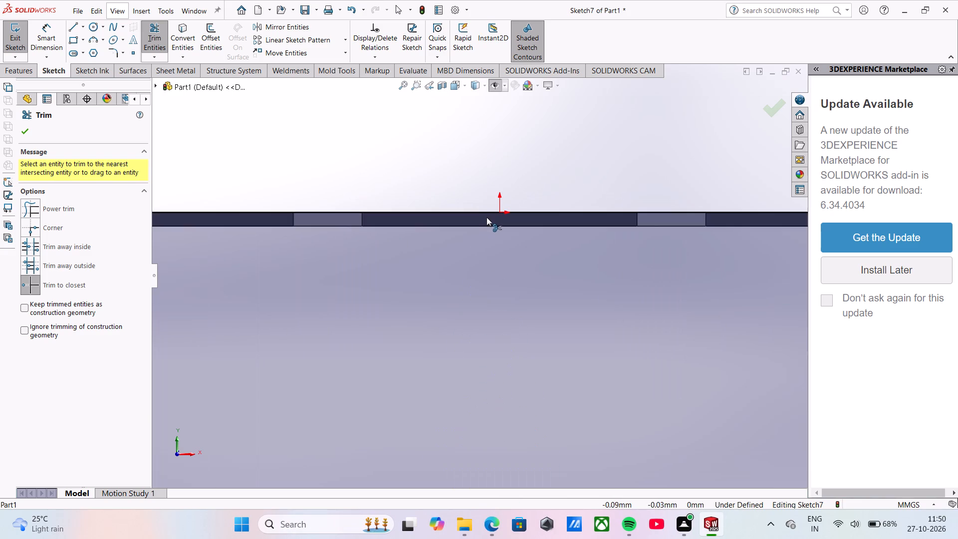
scroll(489, 220, "down", 2)
scroll(490, 224, "up", 8)
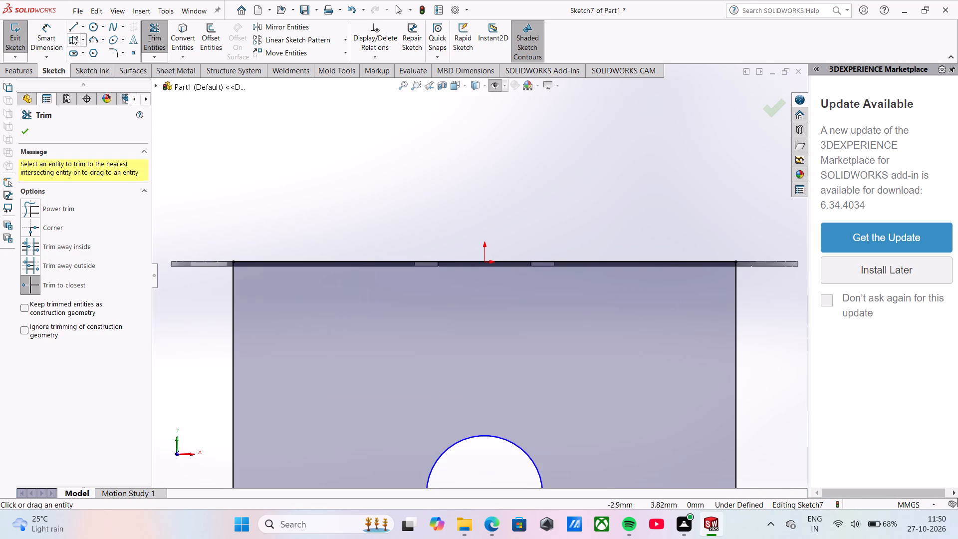
left_click(84, 41)
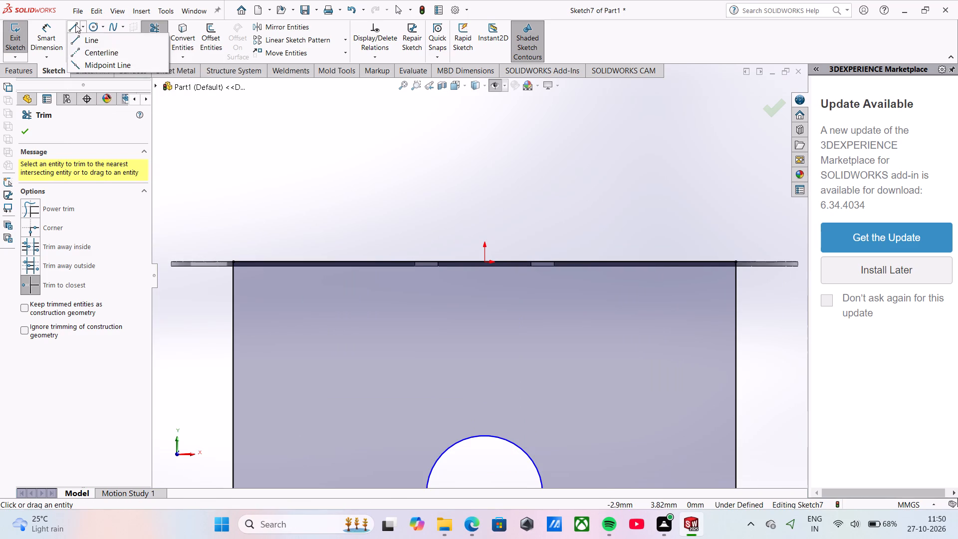
left_click(75, 24)
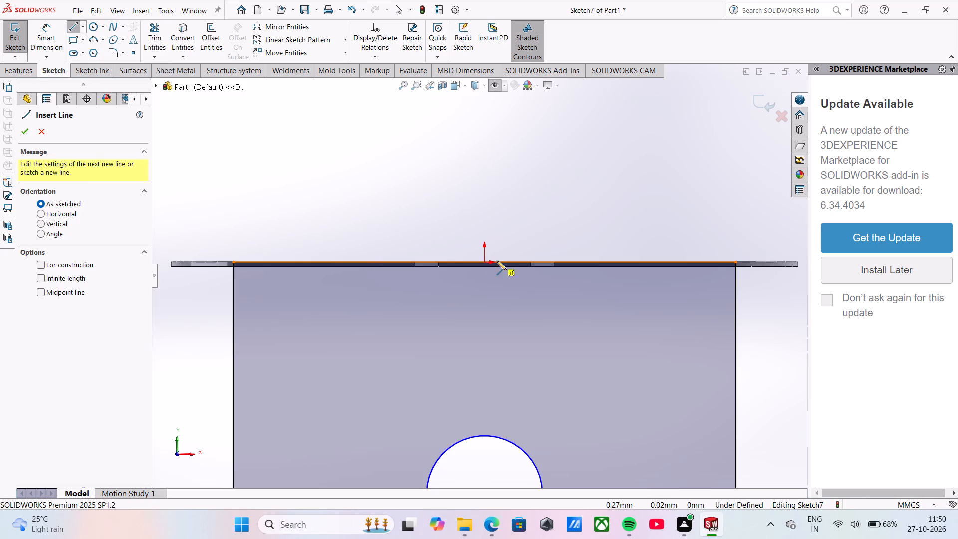
left_click(39, 291)
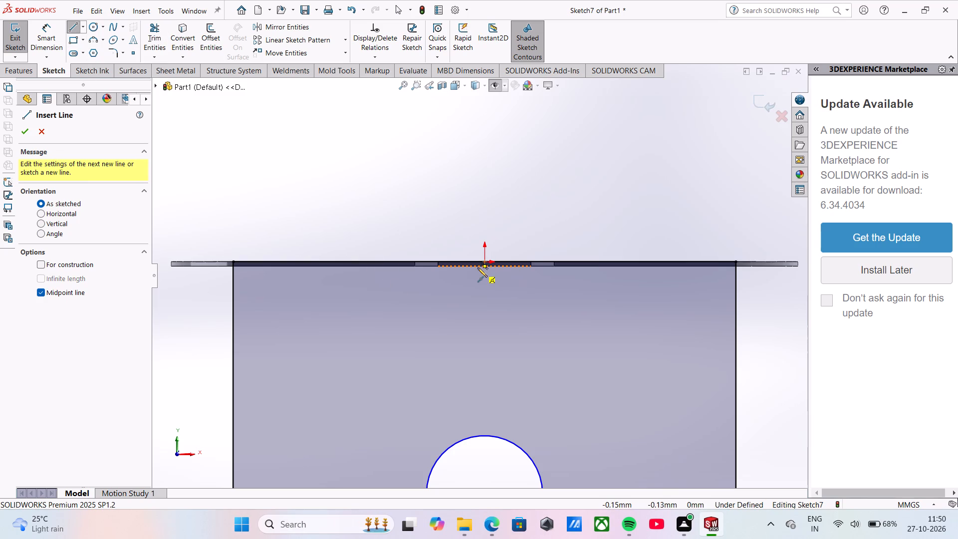
scroll(459, 275, "down", 4)
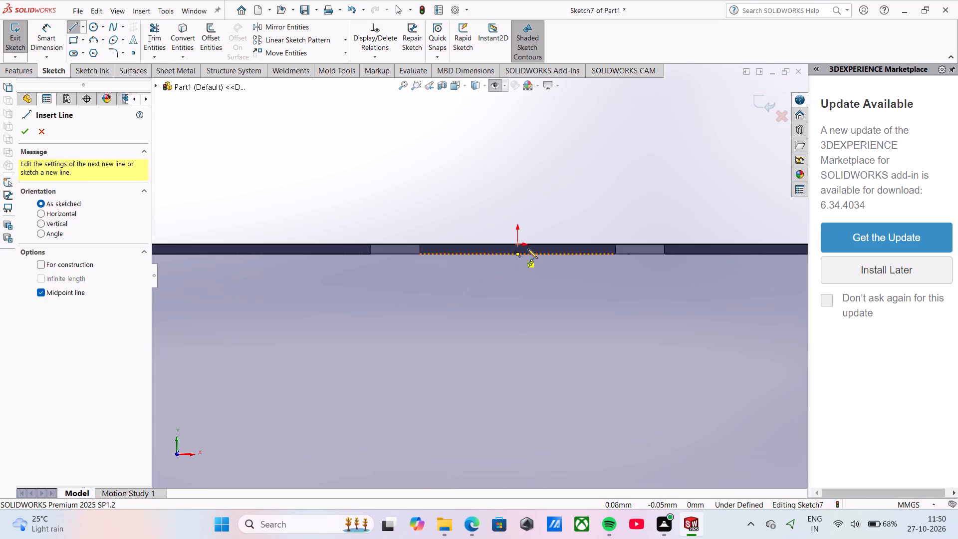
left_click(518, 246)
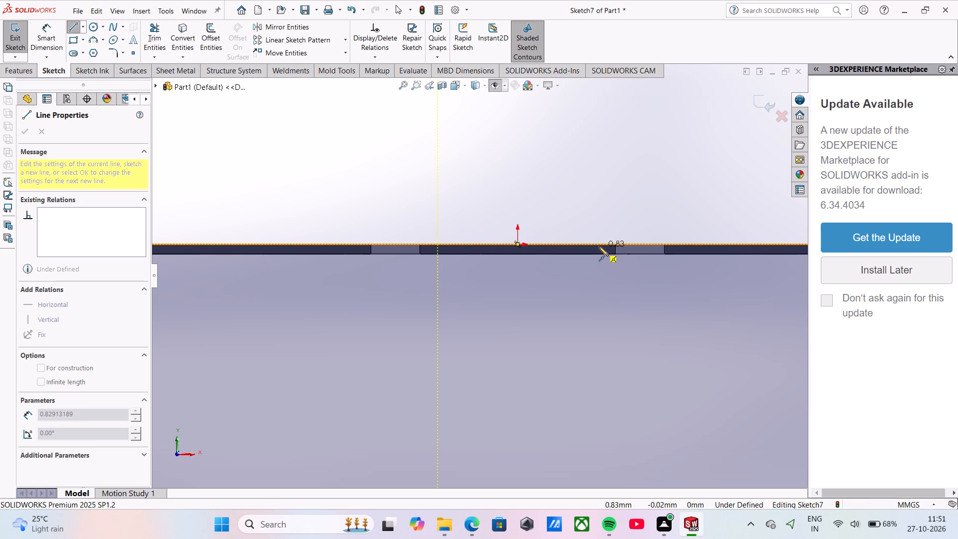
left_click(574, 246)
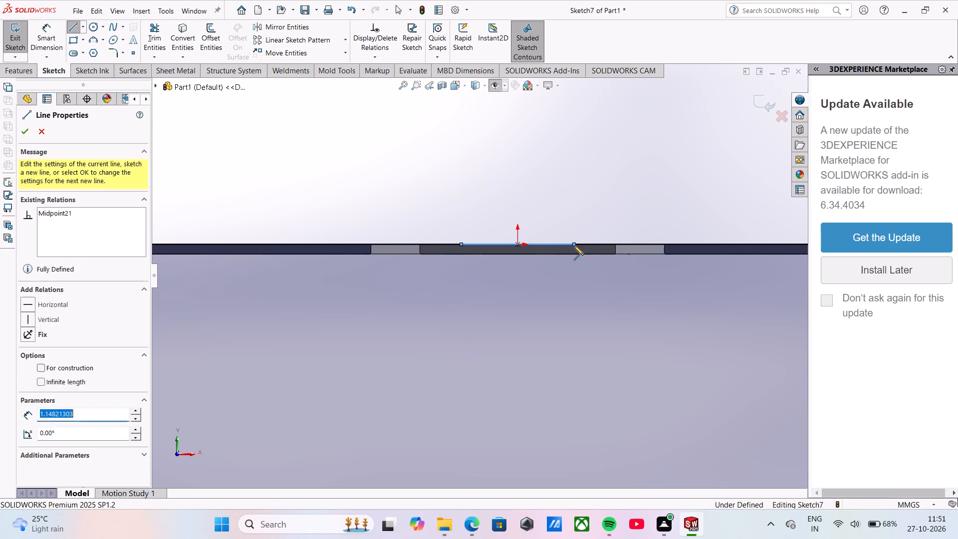
key("Escape")
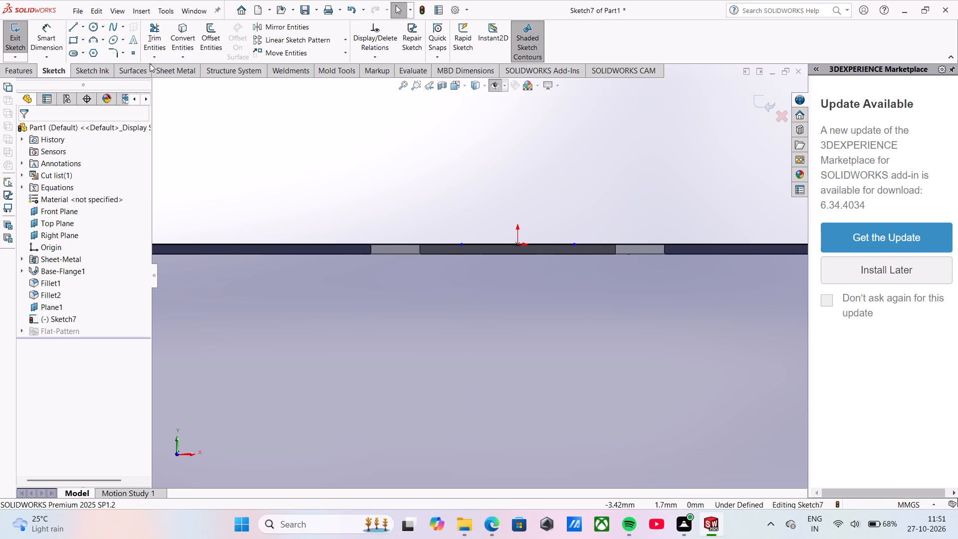
Dimension the distance between the midpoint line's two endpoints as 3 mm.
left_click(49, 33)
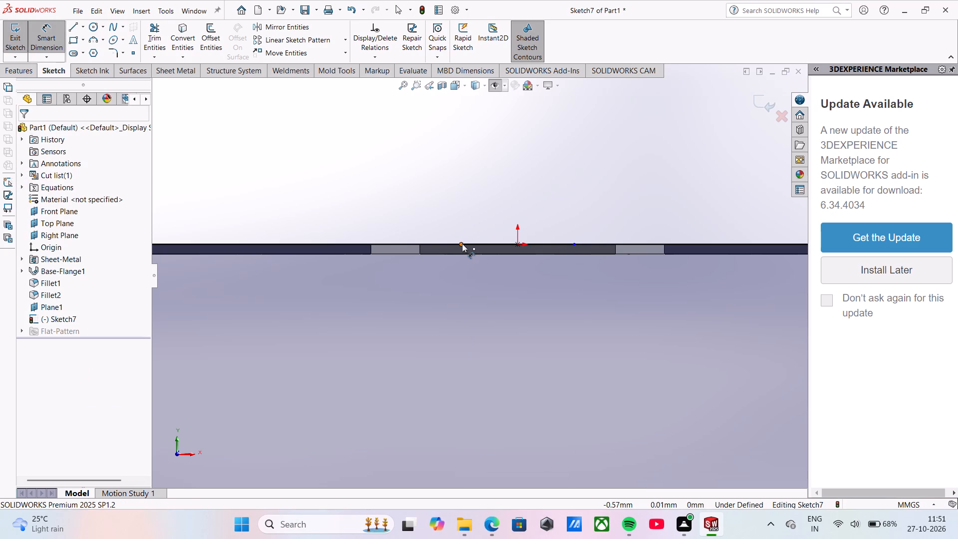
left_click(462, 244)
left_click(575, 245)
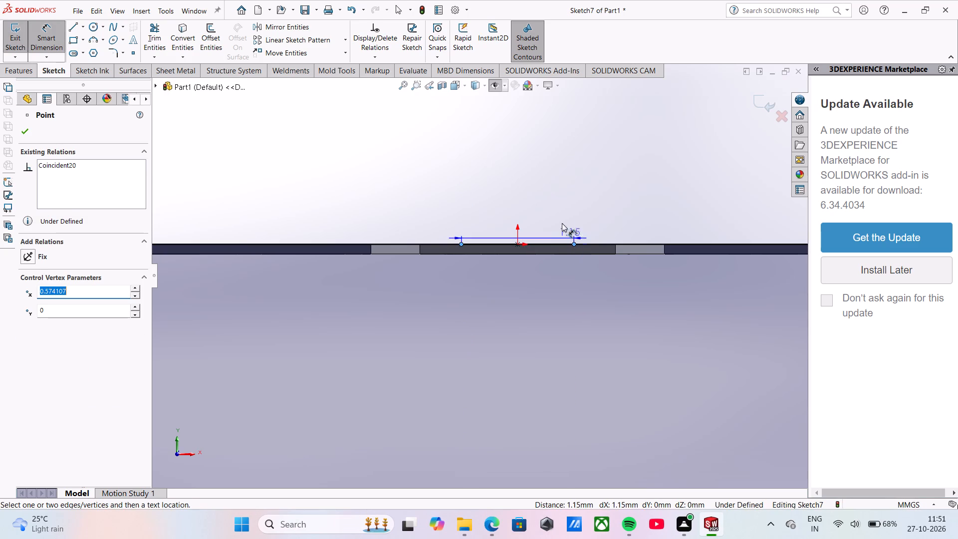
left_click(556, 209)
key("3")
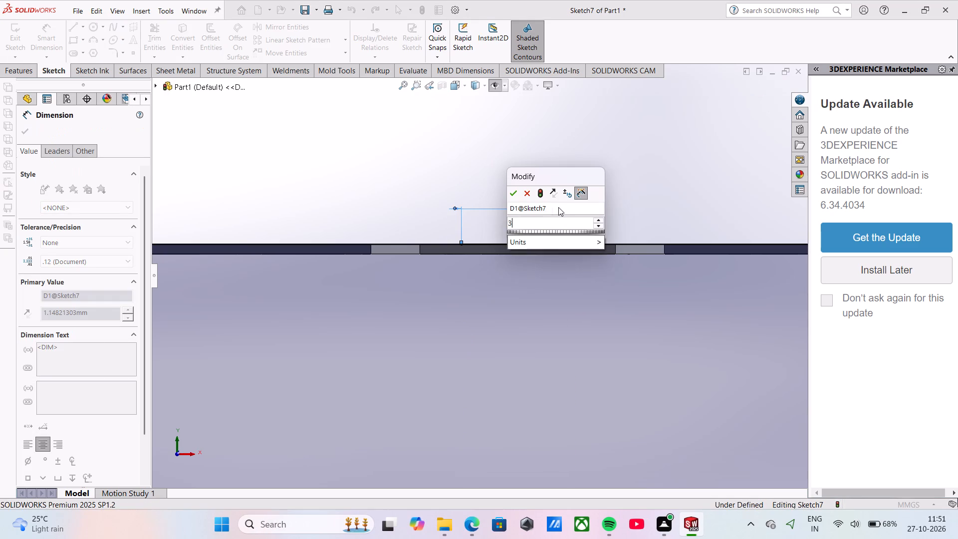
key("Return")
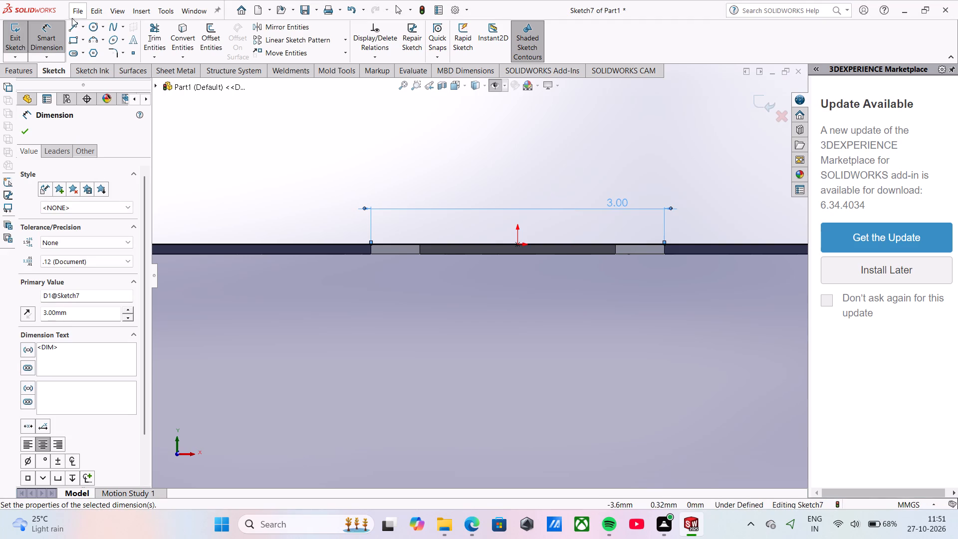
Sketch three lines forming a rectangle about 1.61 mm deep below the 3 mm line, joining its two endpoints.
left_click(75, 27)
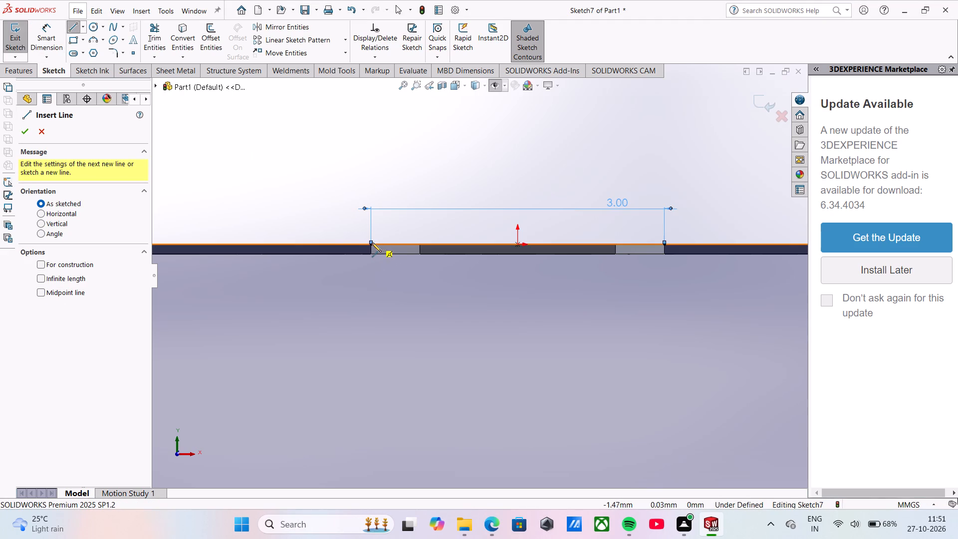
left_click(371, 244)
left_click(371, 402)
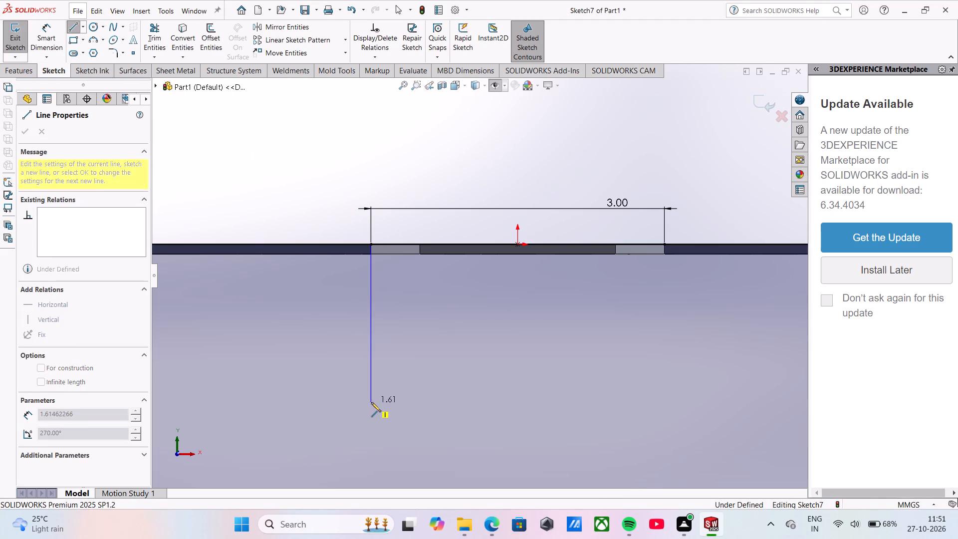
left_click(663, 401)
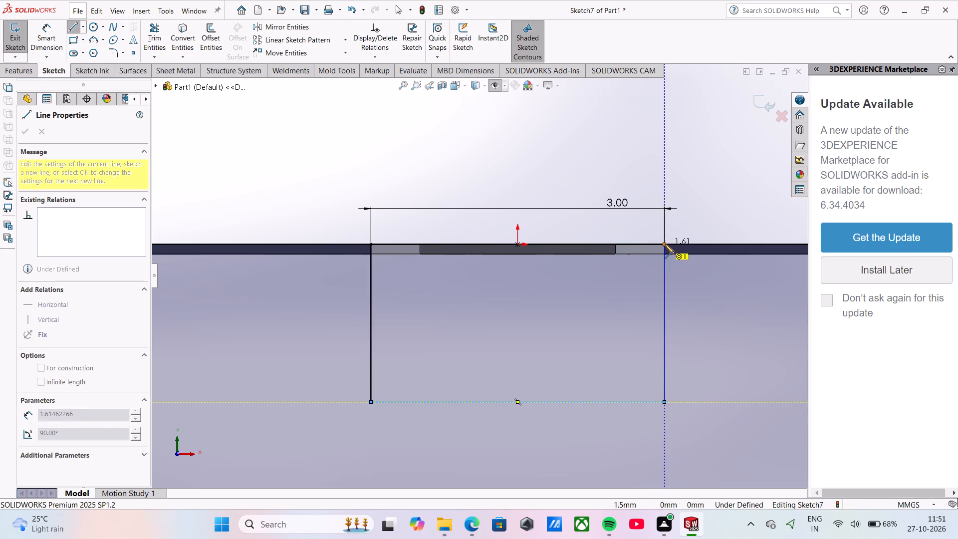
left_click(665, 245)
Dimension the rectangle's left vertical side as 2.50 mm.
left_click(44, 30)
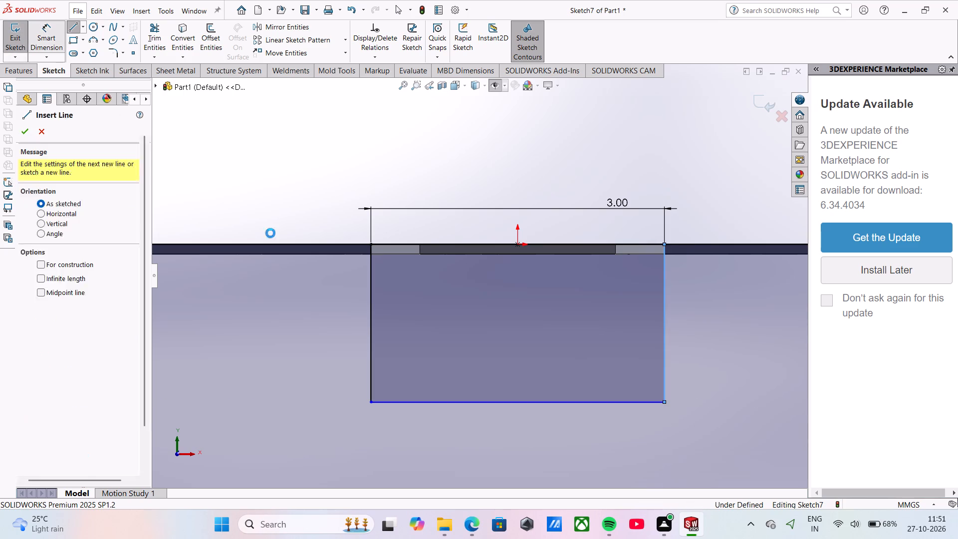
left_click(371, 323)
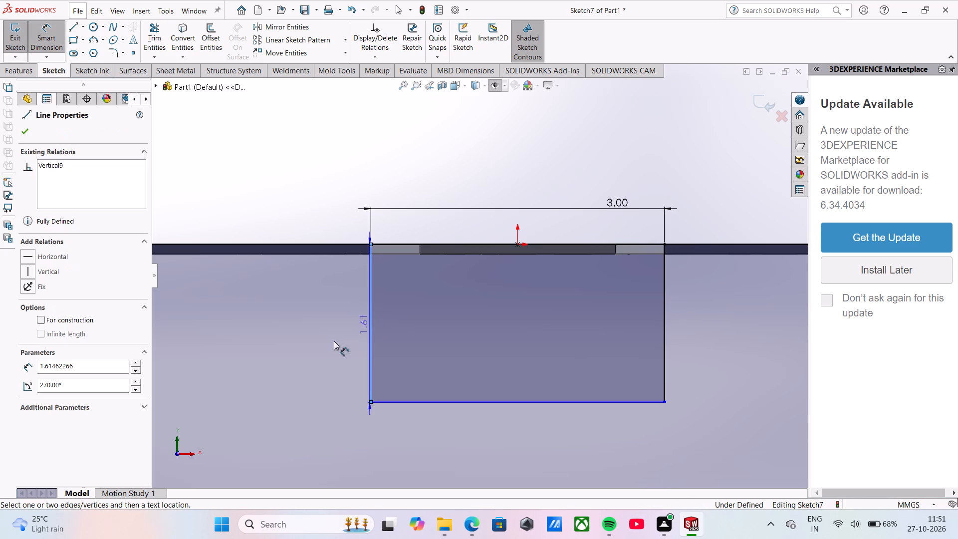
left_click(263, 189)
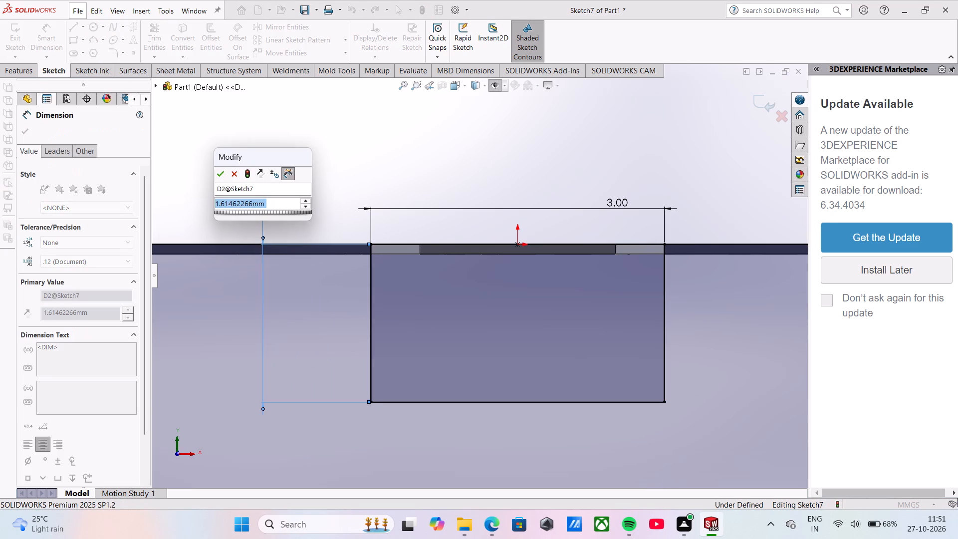
type("2.50")
key("Return")
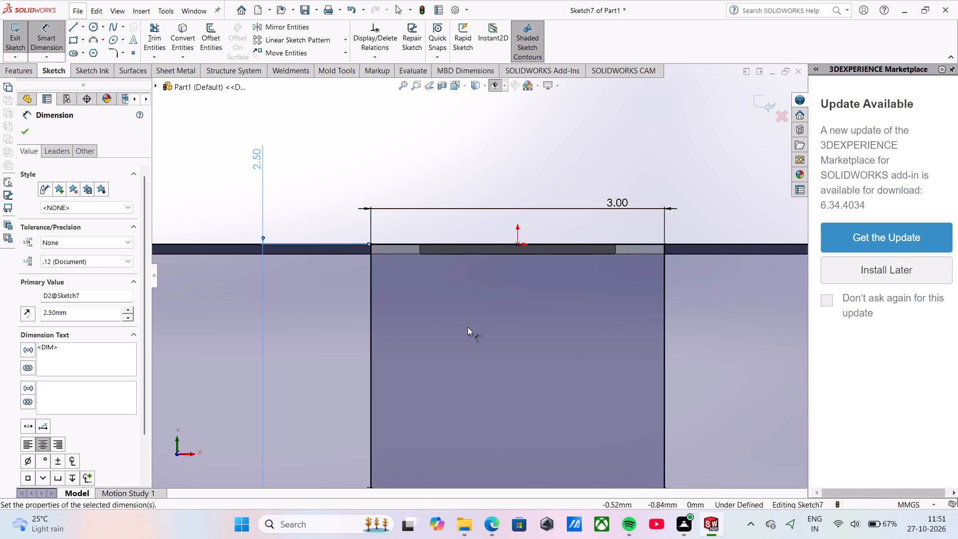
scroll(468, 327, "up", 6)
scroll(471, 328, "down", 2)
scroll(447, 273, "down", 3)
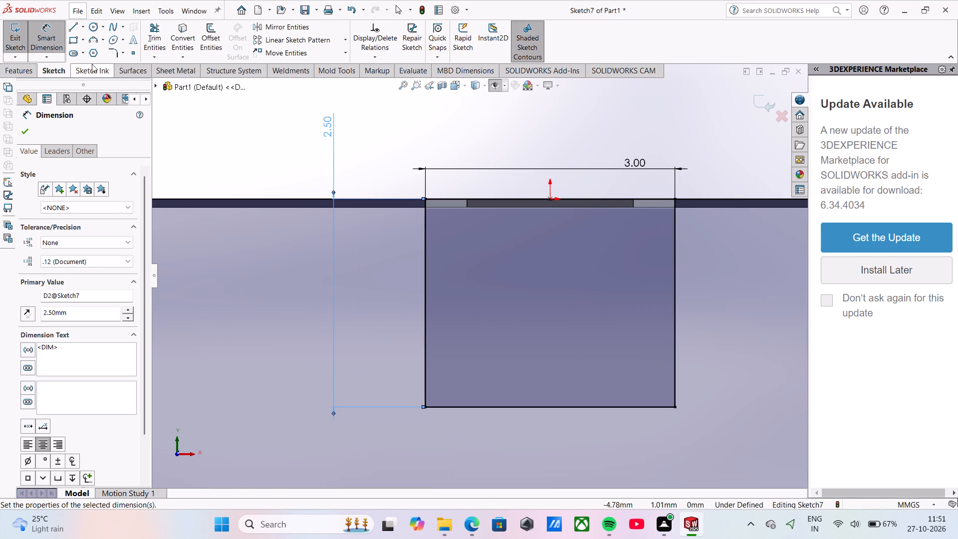
left_click(20, 126)
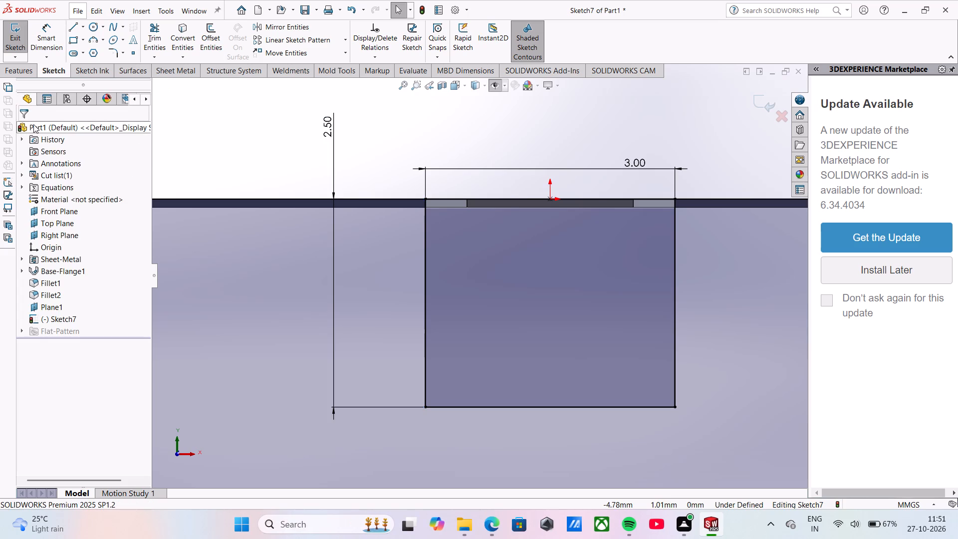
Sketch a 3 mm horizontal line between the rectangle's two vertical sides, level with the plate's lower face.
scroll(657, 211, "down", 2)
scroll(571, 218, "up", 2)
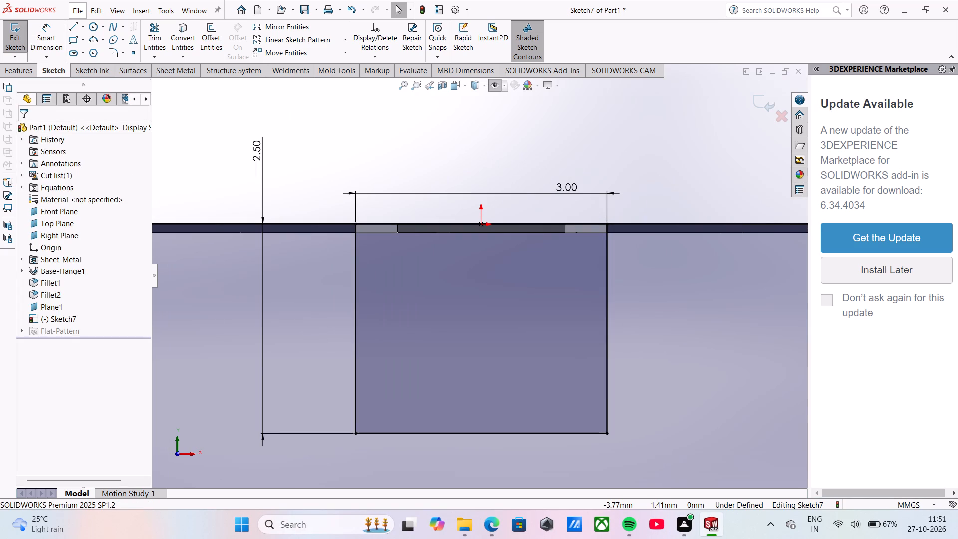
left_click(71, 27)
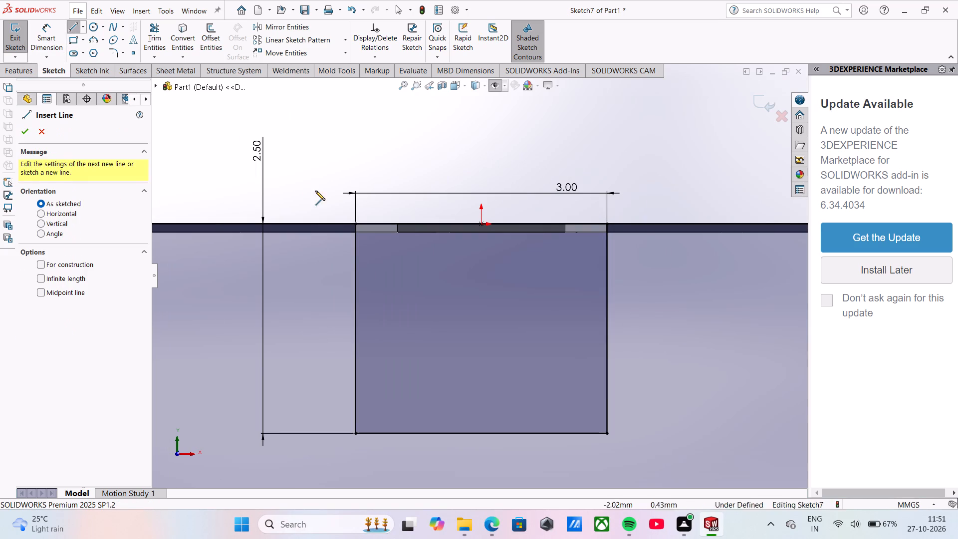
left_click(356, 232)
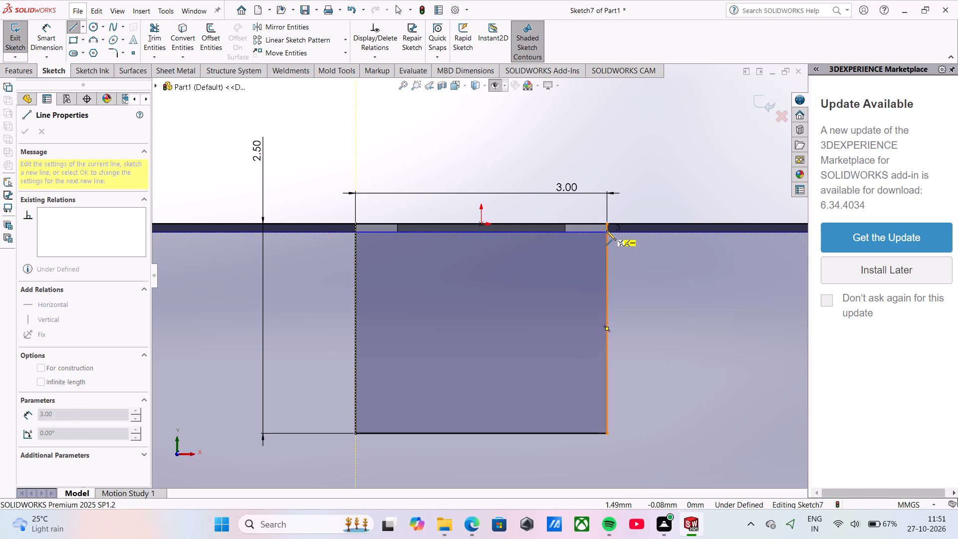
left_click(606, 232)
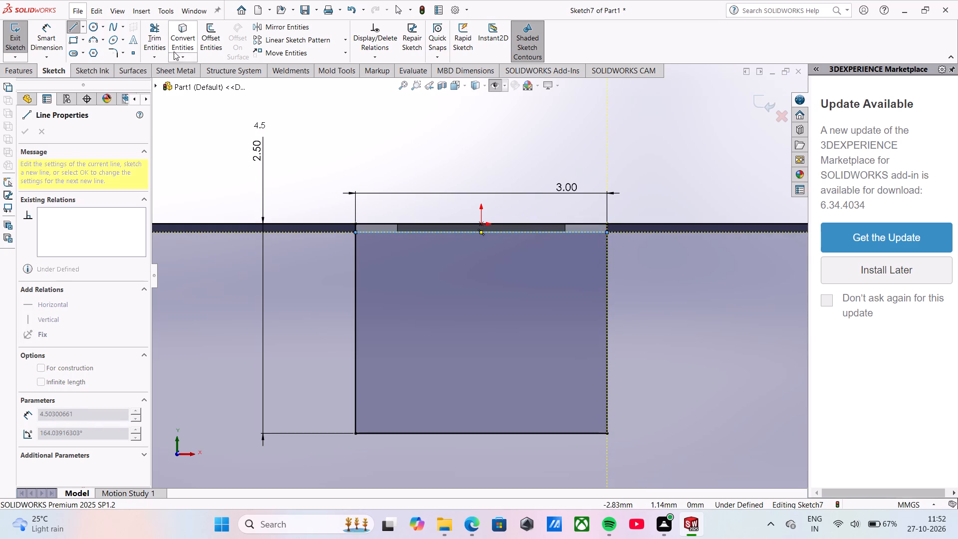
Trim away the overlapping top-edge segments between the rectangle's vertical sides, accepting deletion of their relations.
left_click(161, 41)
left_click(393, 223)
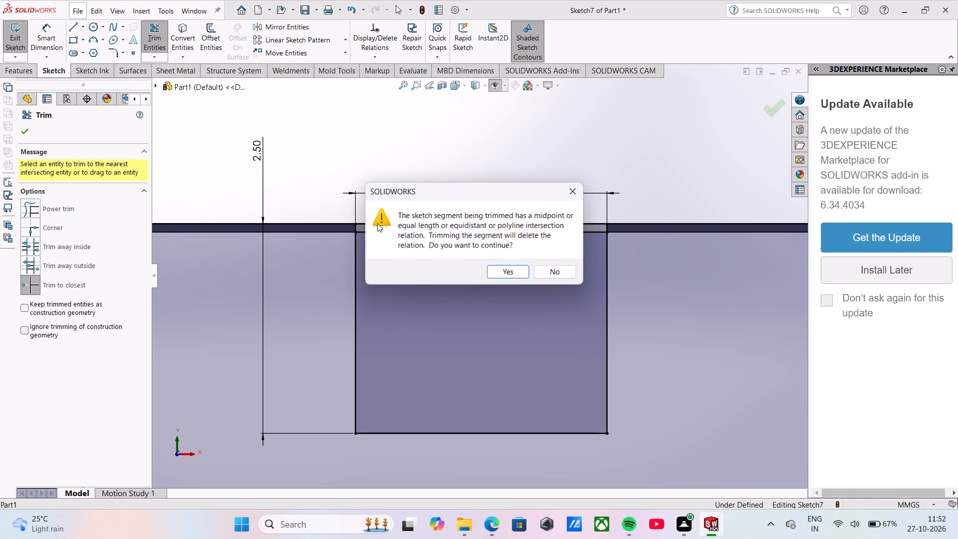
left_click(516, 270)
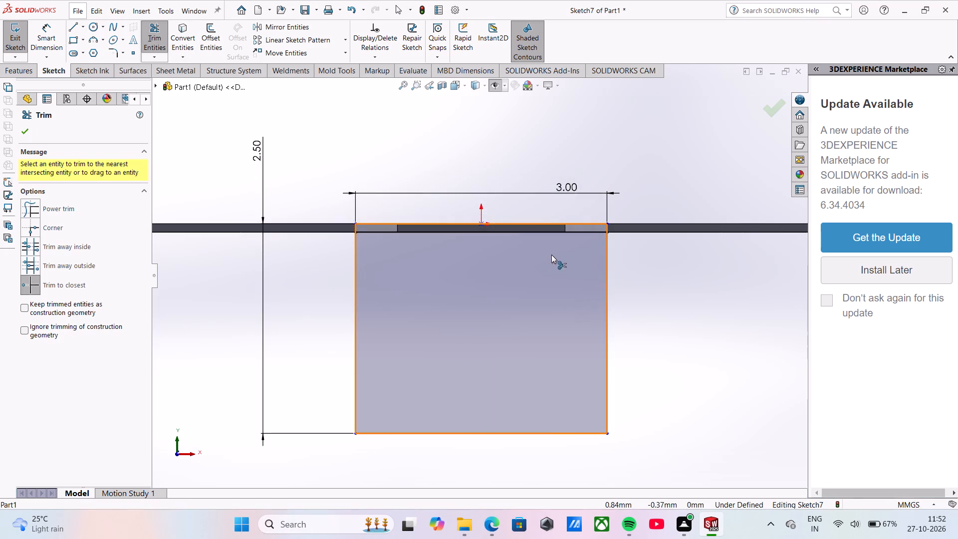
scroll(554, 253, "down", 4)
left_click(582, 197)
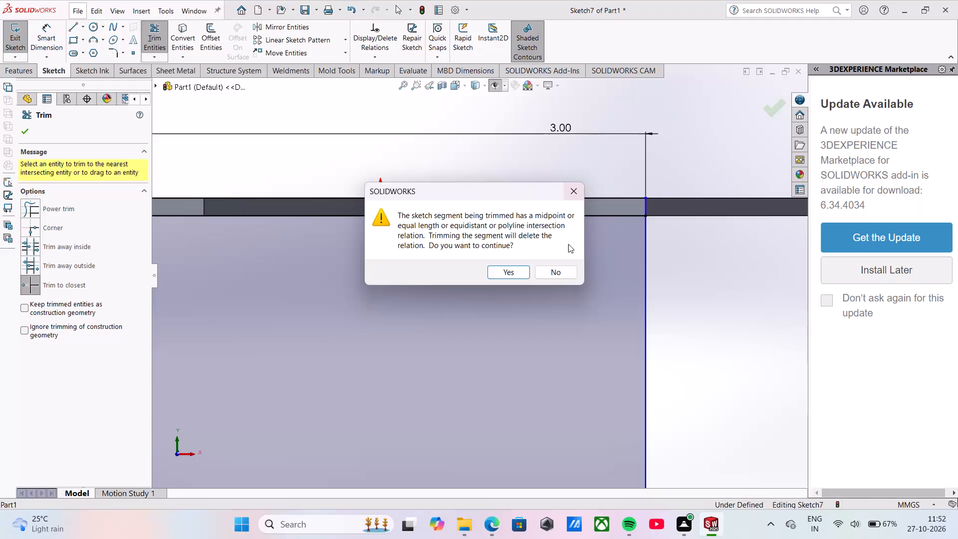
left_click(506, 268)
scroll(577, 232, "up", 3)
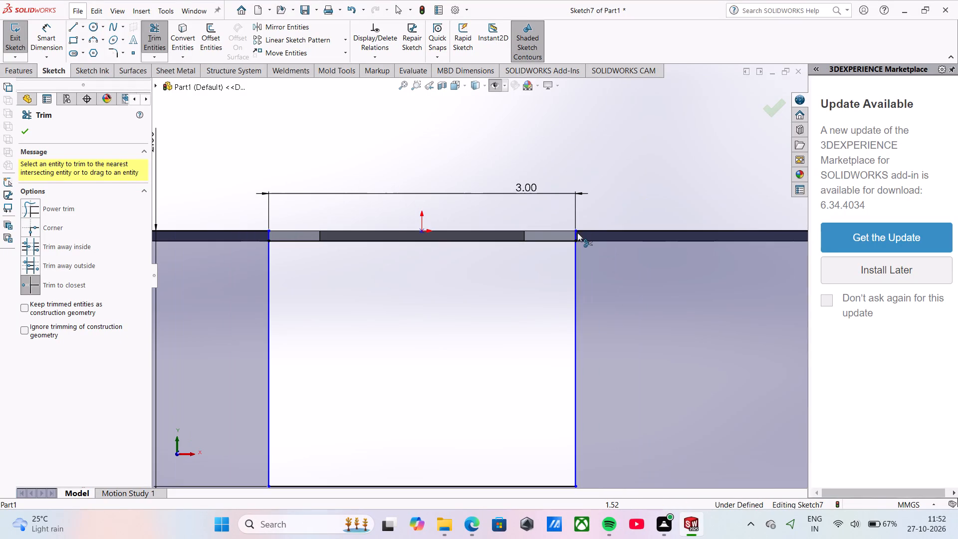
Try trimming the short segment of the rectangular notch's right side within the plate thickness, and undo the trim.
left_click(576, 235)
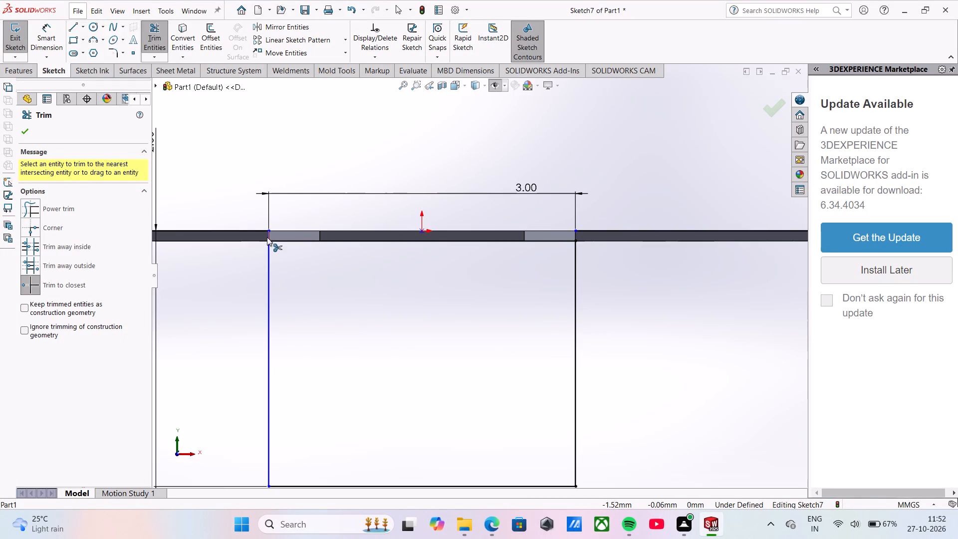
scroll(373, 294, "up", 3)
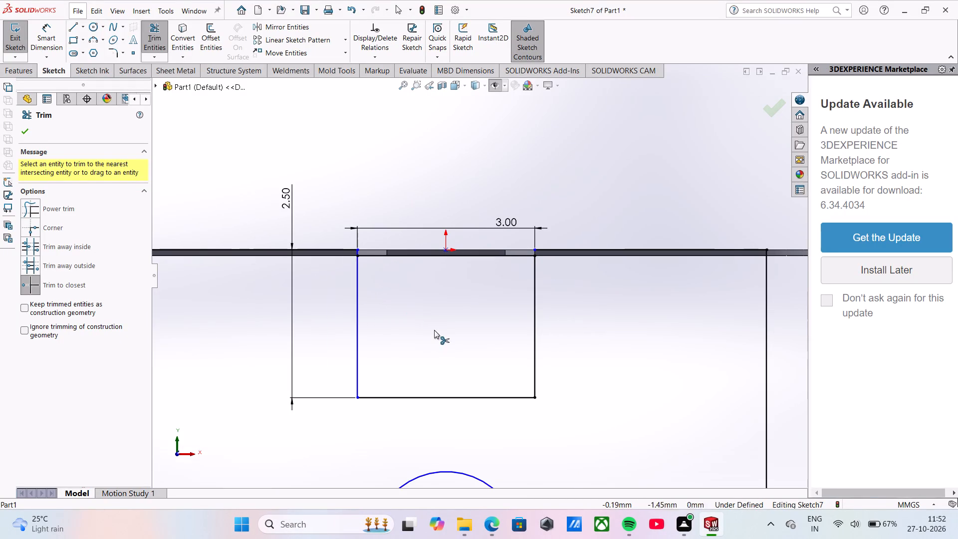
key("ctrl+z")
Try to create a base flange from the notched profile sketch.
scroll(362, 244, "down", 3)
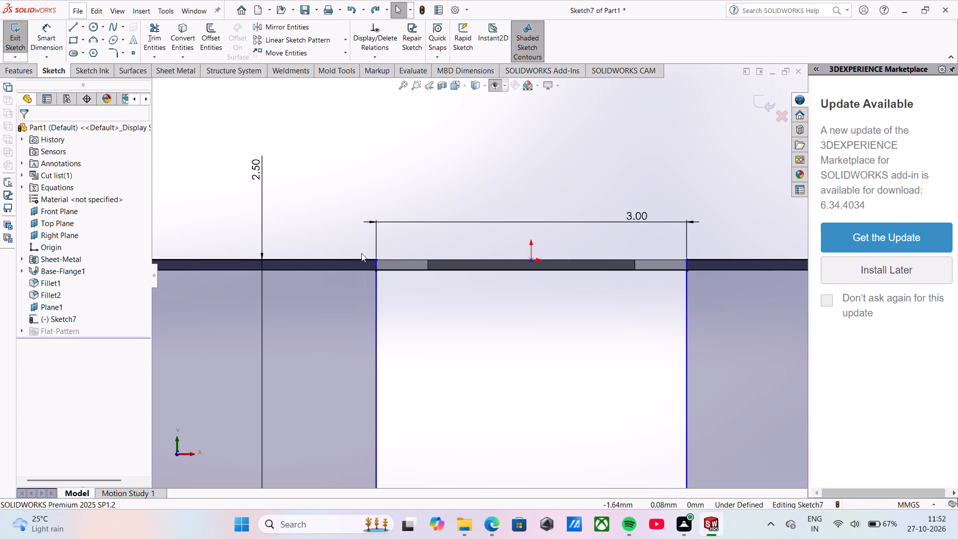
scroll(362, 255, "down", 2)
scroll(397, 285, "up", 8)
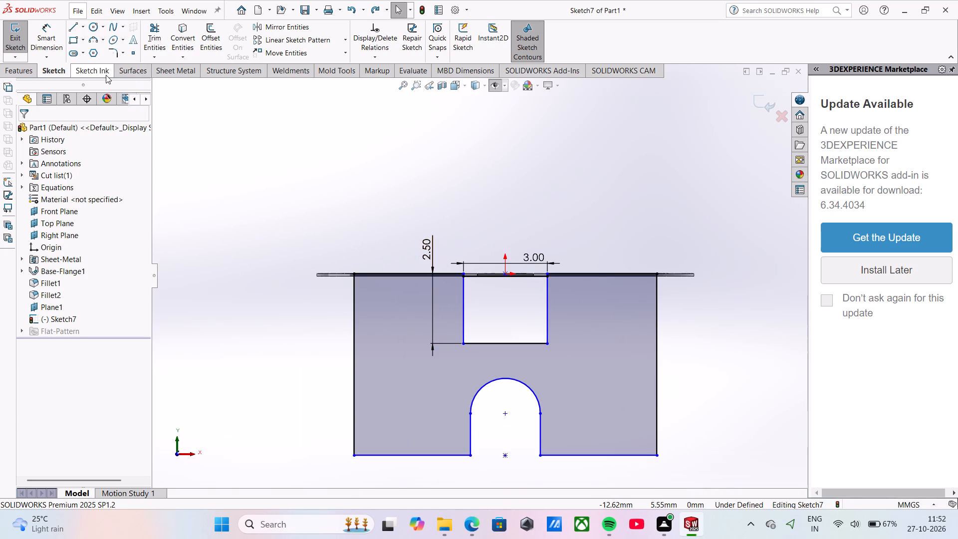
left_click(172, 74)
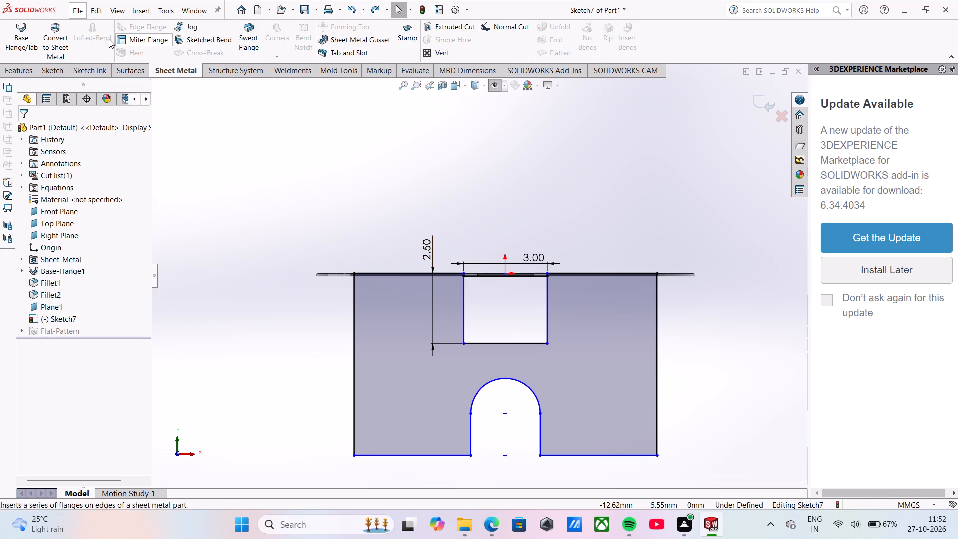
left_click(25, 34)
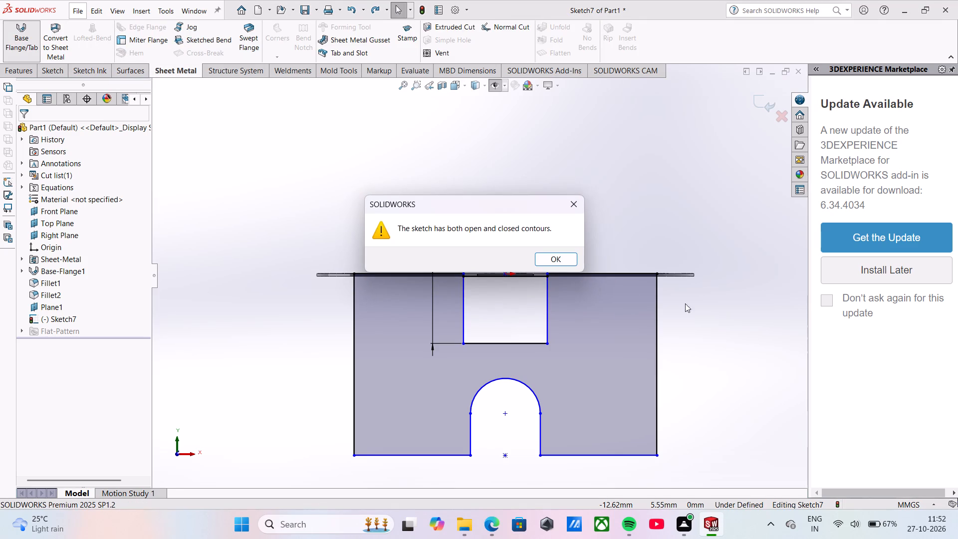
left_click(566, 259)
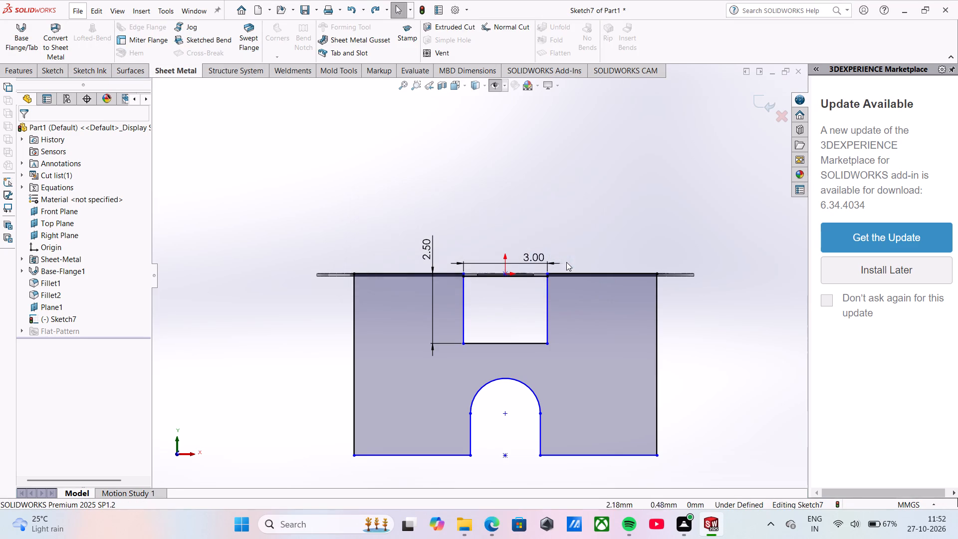
Examine the profile's outer corners, top edge and both notches for gaps or stray sketch geometry.
scroll(427, 298, "down", 3)
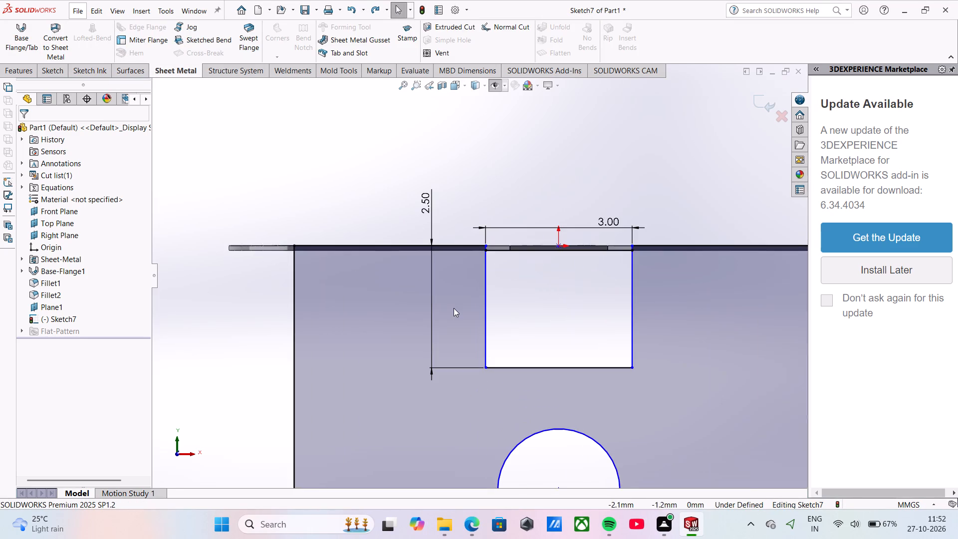
scroll(459, 274, "down", 3)
scroll(395, 324, "up", 3)
scroll(494, 400, "up", 3)
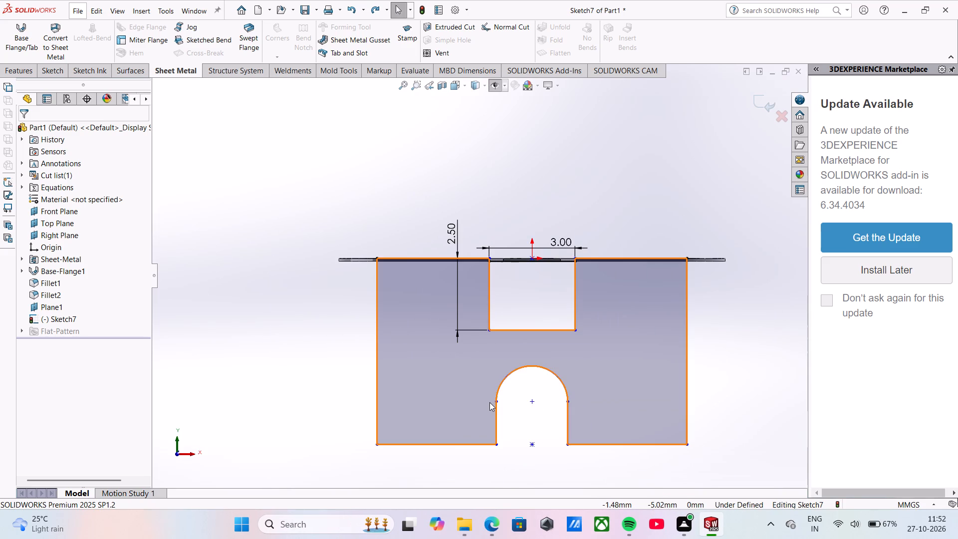
scroll(403, 274, "down", 3)
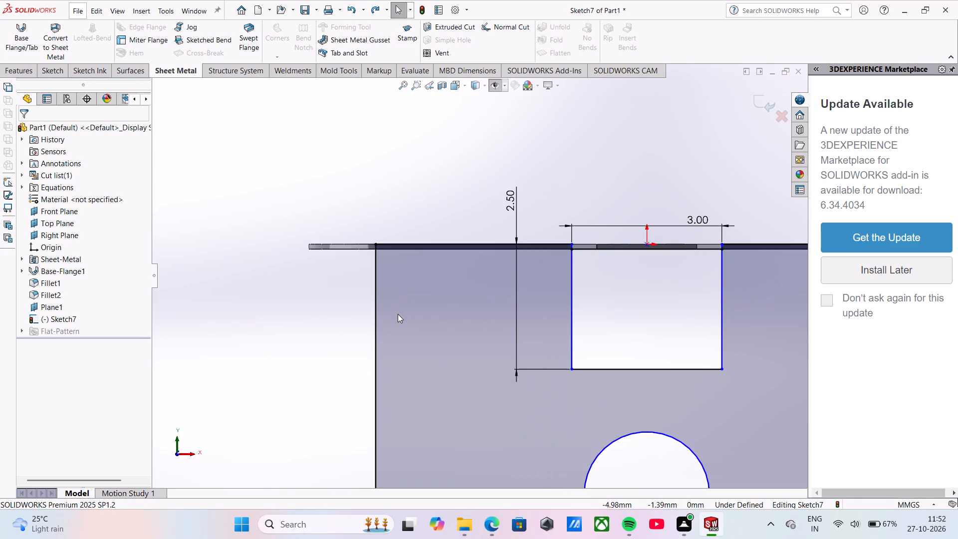
scroll(397, 311, "down", 2)
scroll(381, 203, "down", 5)
scroll(407, 278, "down", 4)
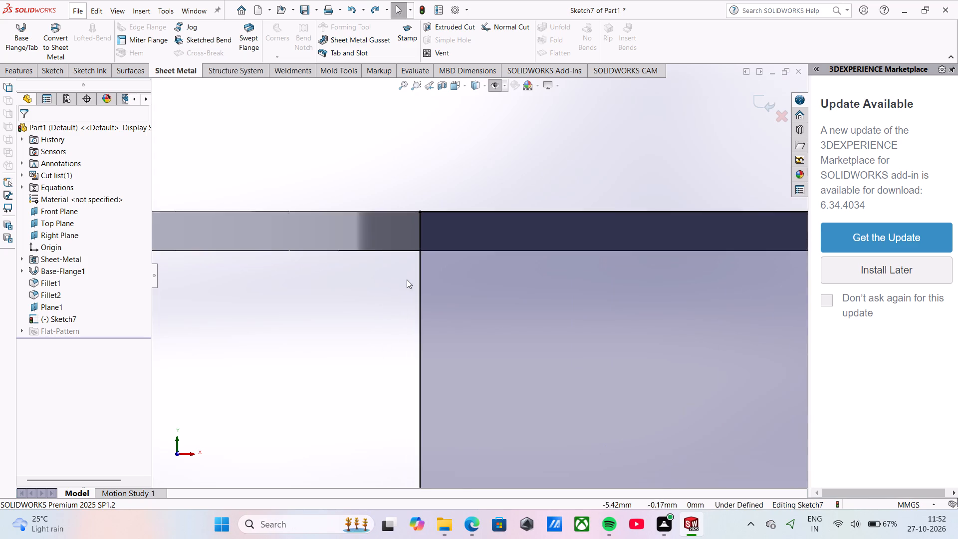
scroll(407, 279, "down", 1)
scroll(489, 336, "up", 17)
scroll(566, 384, "down", 4)
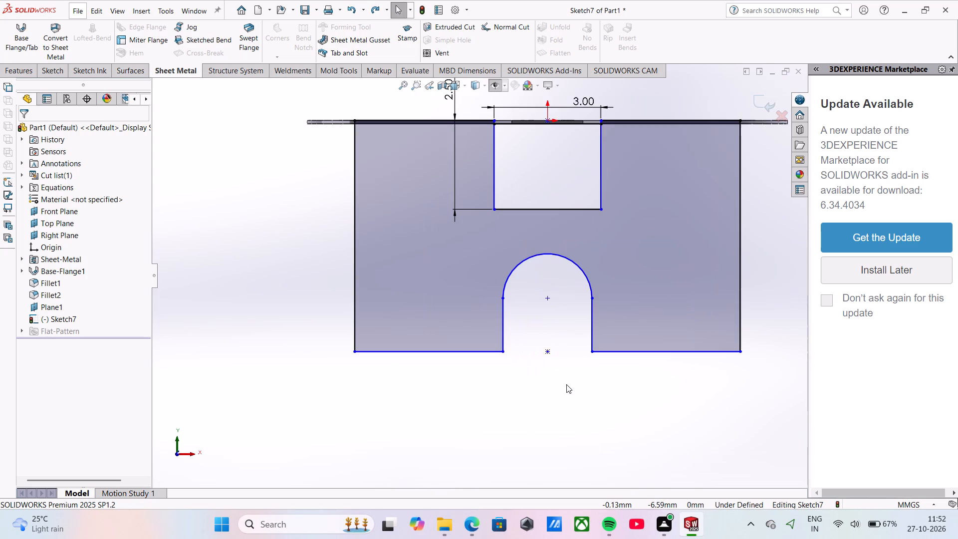
Delete the stray sketch point midway across the arched notch's open bottom, and try deleting the arc's centre point.
left_click(549, 349)
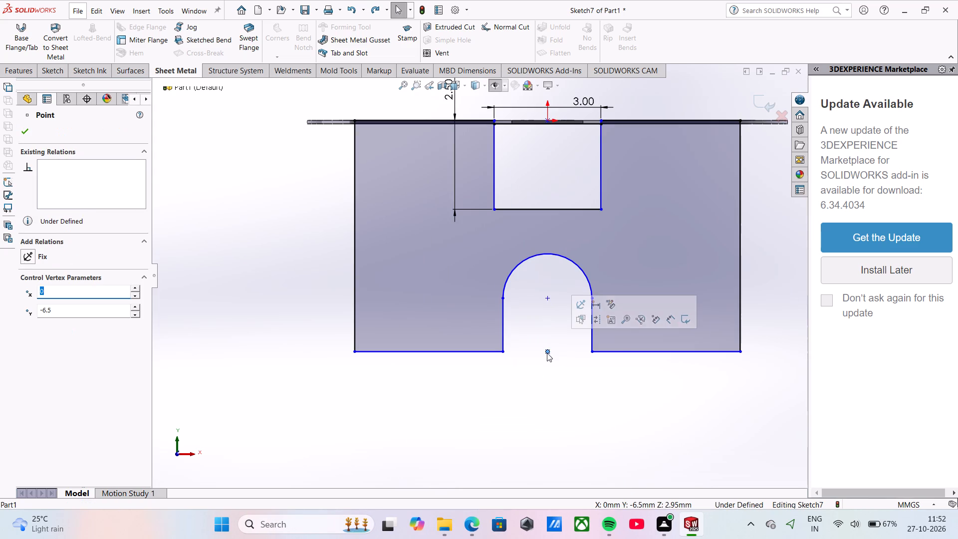
key("Delete")
left_click(547, 296)
key("Delete")
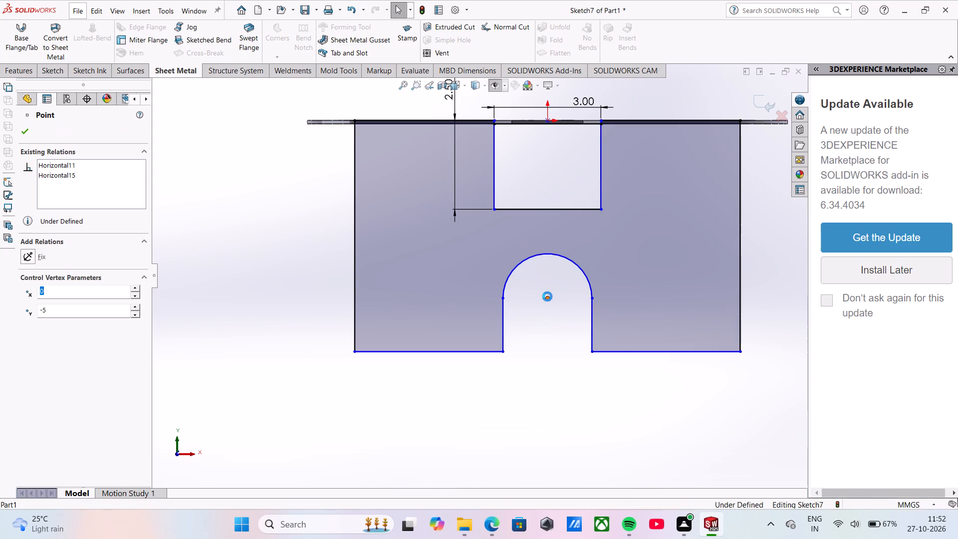
left_click(548, 266)
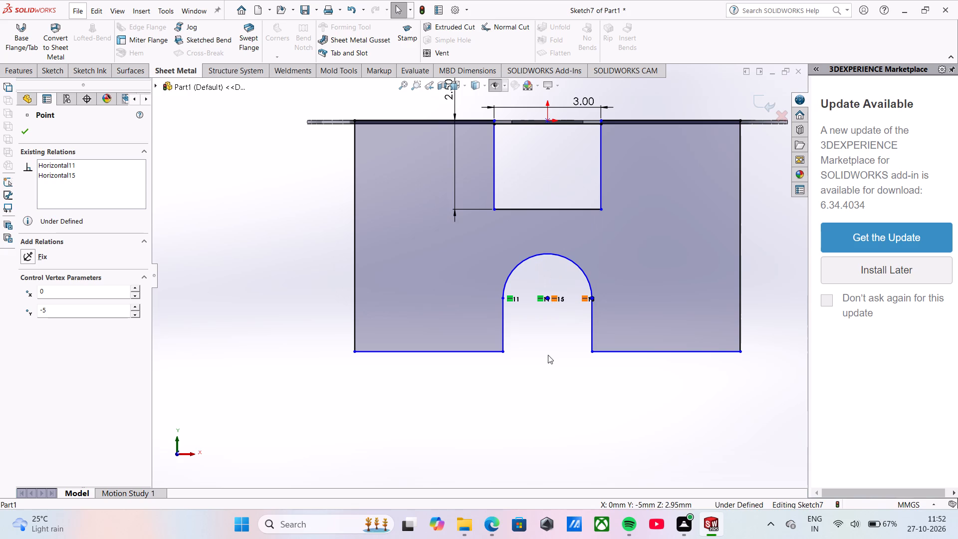
left_click(548, 355)
Delete the 3 mm horizontal line between the rectangular notch's sides, level with the plate's lower face.
scroll(525, 183, "up", 2)
scroll(524, 183, "down", 3)
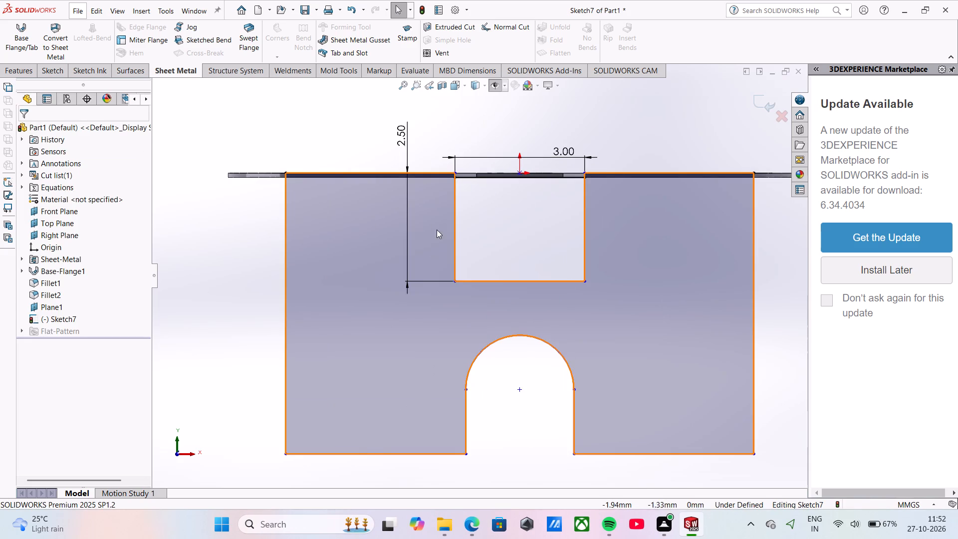
scroll(447, 181, "down", 12)
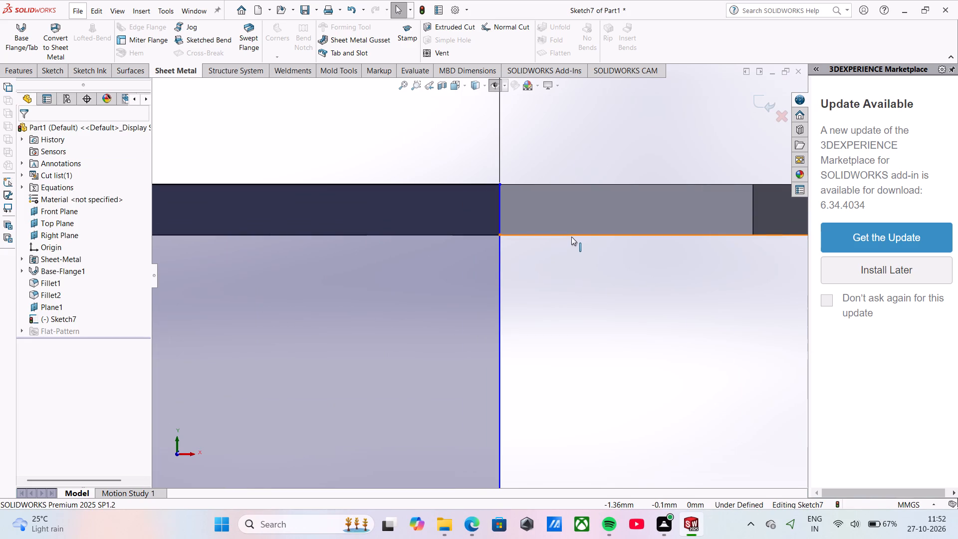
left_click(571, 237)
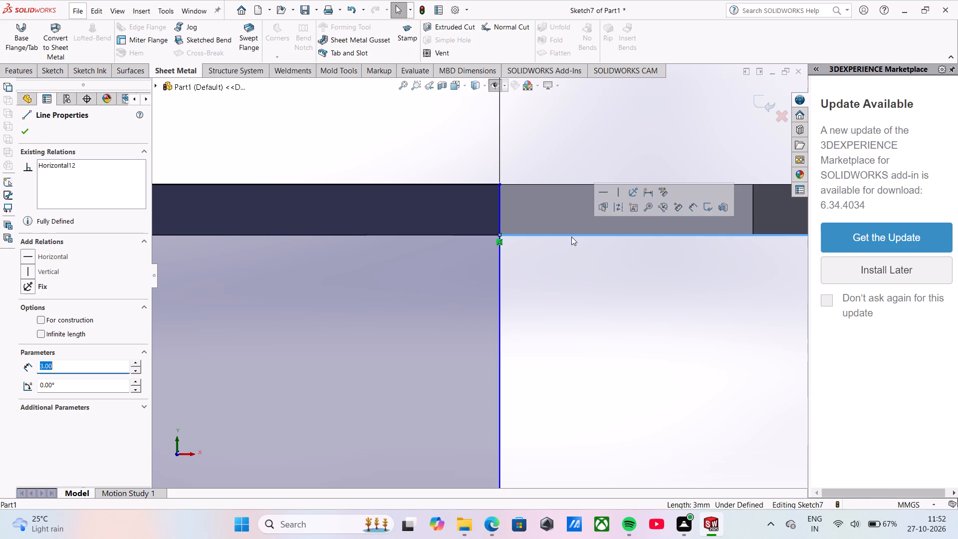
key("Delete")
Create a 0.10 mm thick base flange from the notched profile using the default sheet metal parameters.
scroll(572, 250, "up", 8)
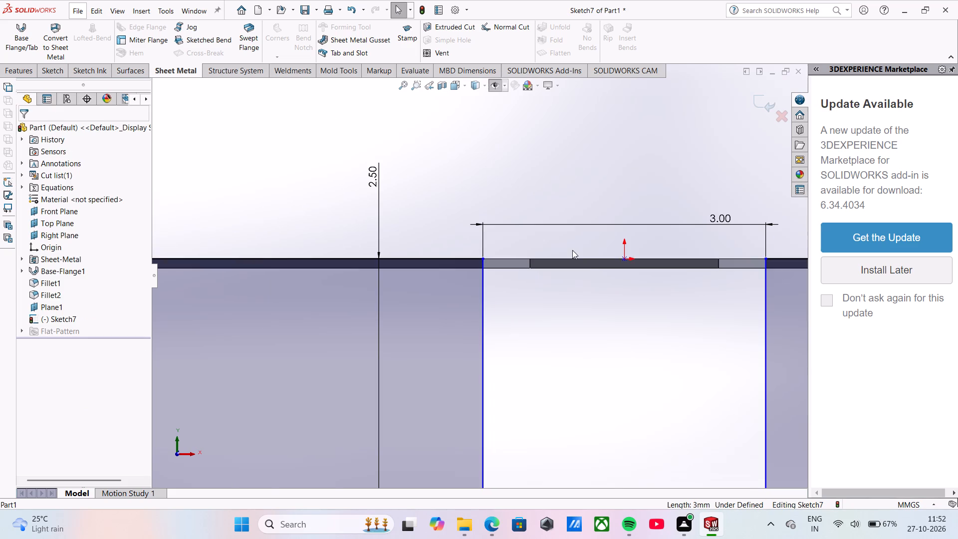
left_click(17, 22)
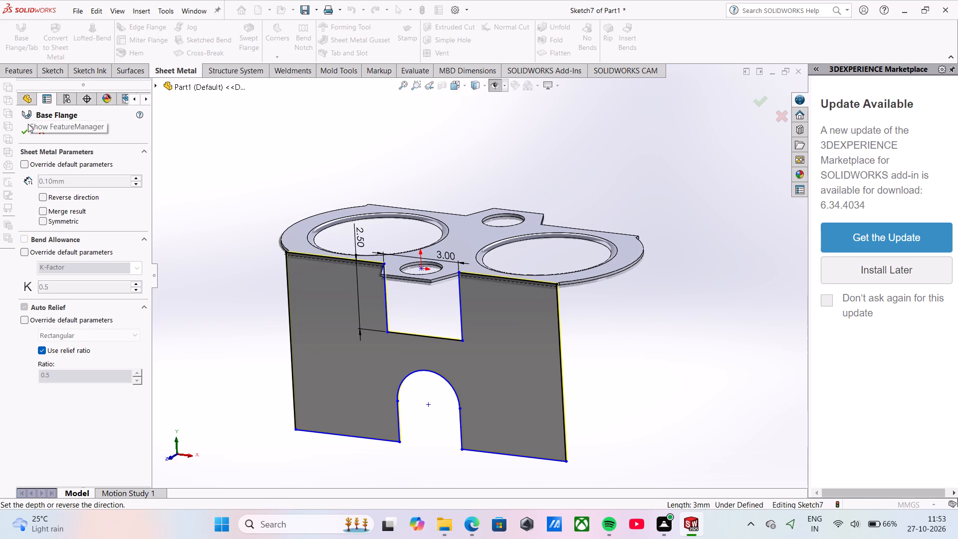
left_click(24, 138)
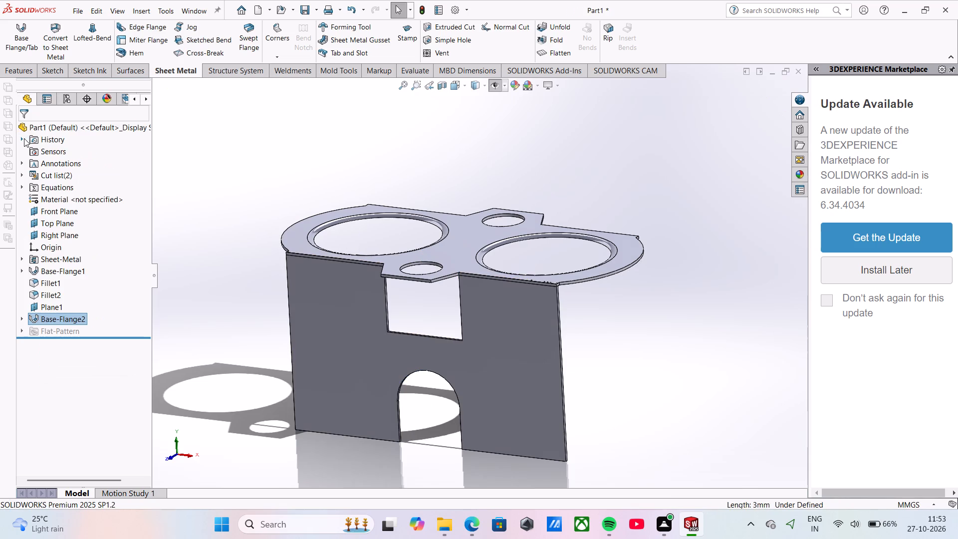
Examine where the vertical flange's top edge and outer corner meet the horizontal plate.
scroll(433, 345, "down", 3)
middle_click_drag(526, 329, 485, 300)
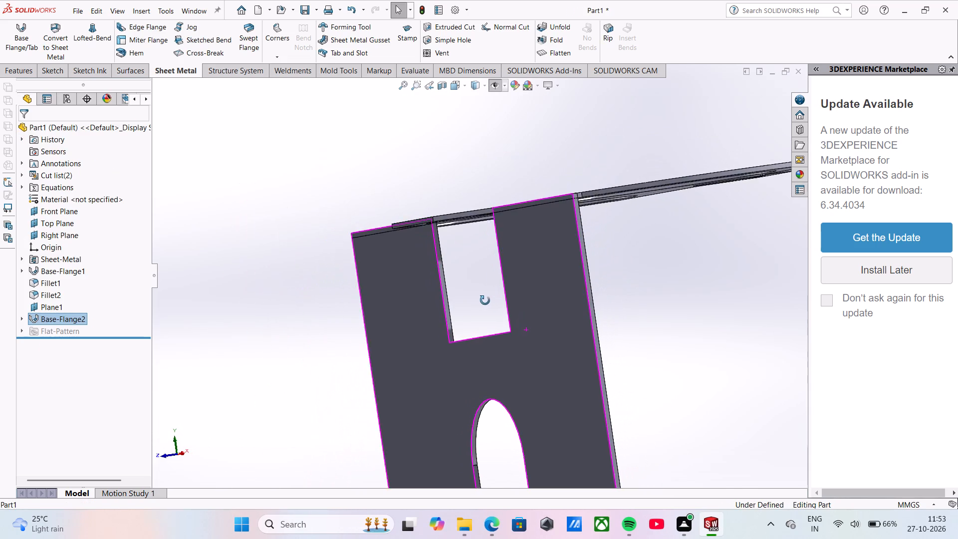
middle_click_drag(485, 300, 477, 303)
scroll(499, 236, "down", 7)
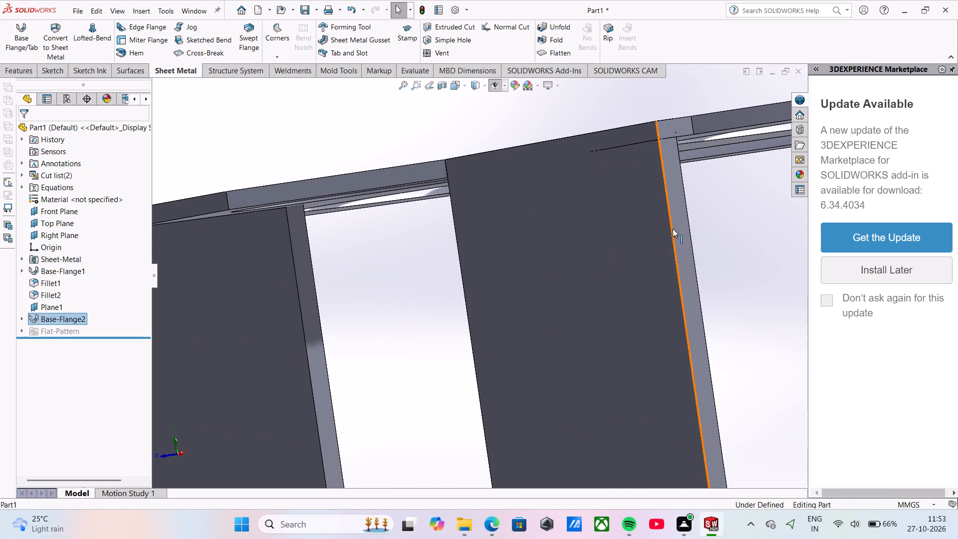
middle_click_drag(671, 230, 658, 243)
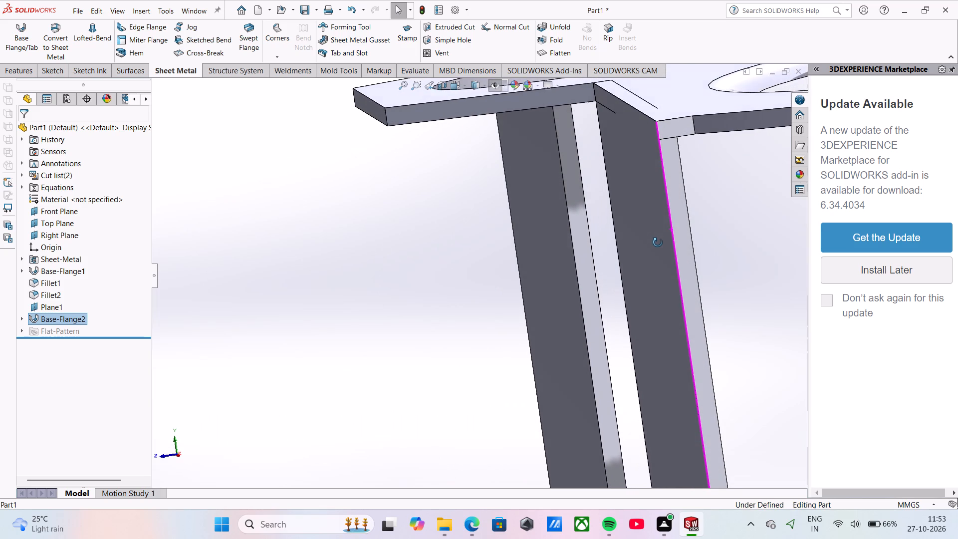
middle_click_drag(658, 243, 691, 262)
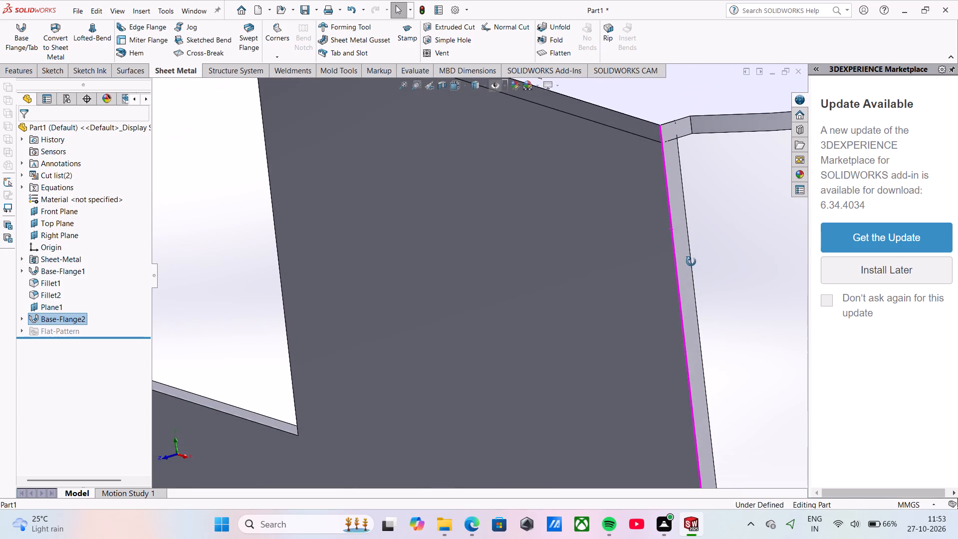
middle_click_drag(691, 262, 688, 233)
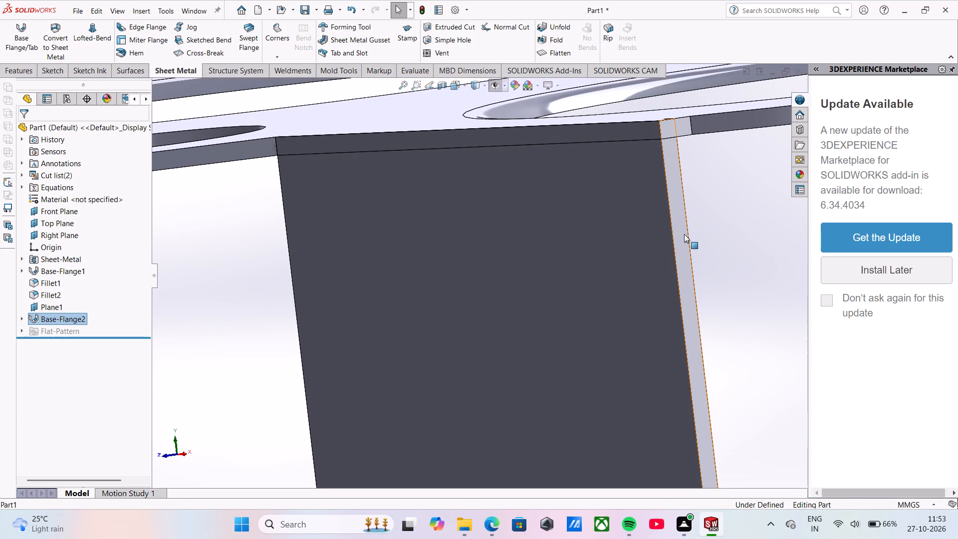
scroll(684, 234, "up", 1)
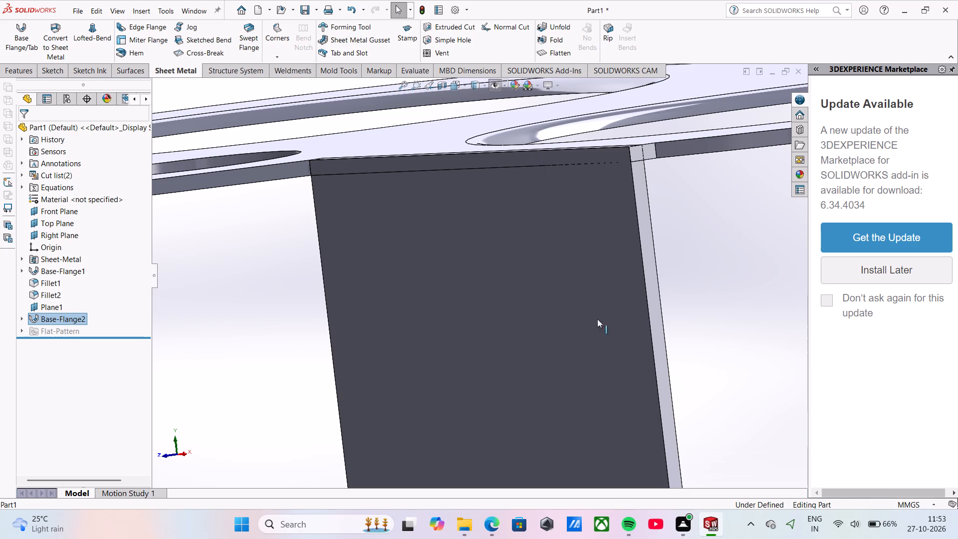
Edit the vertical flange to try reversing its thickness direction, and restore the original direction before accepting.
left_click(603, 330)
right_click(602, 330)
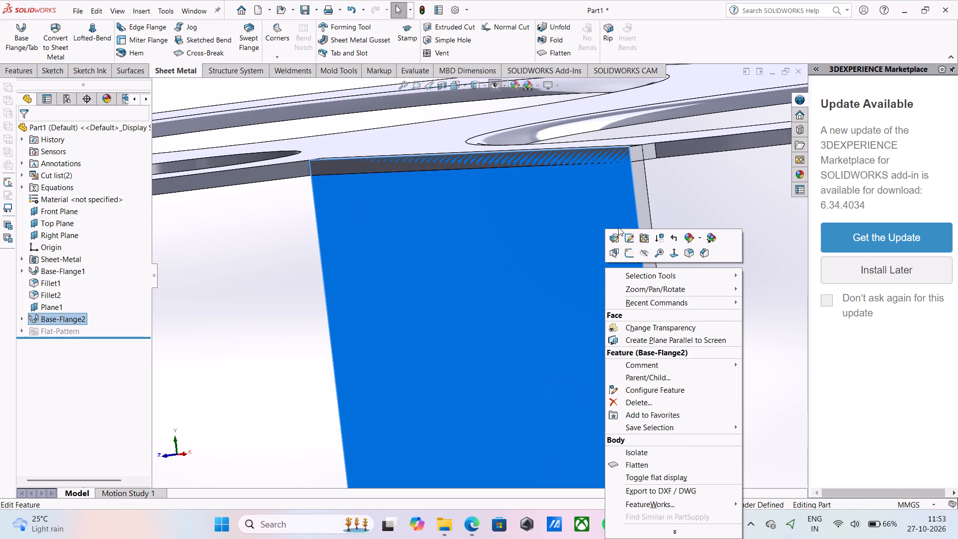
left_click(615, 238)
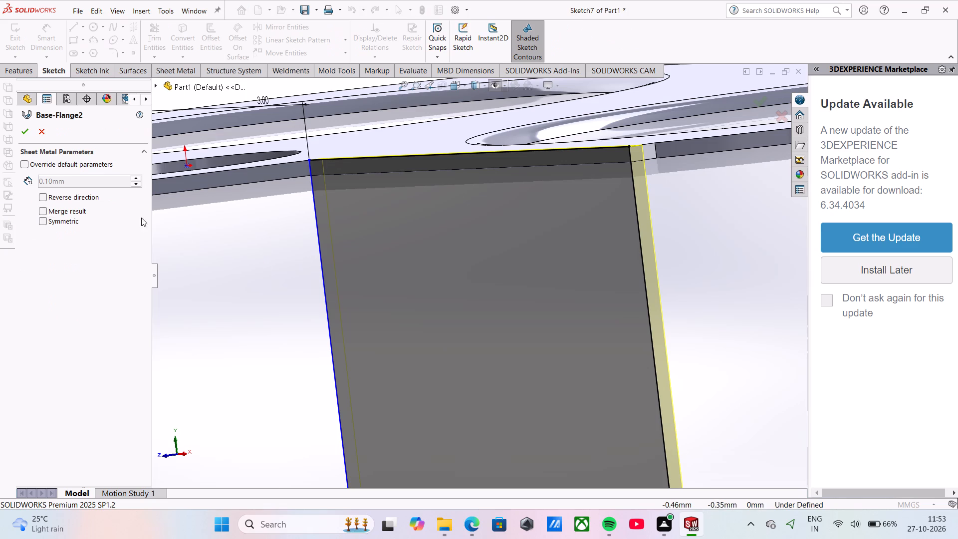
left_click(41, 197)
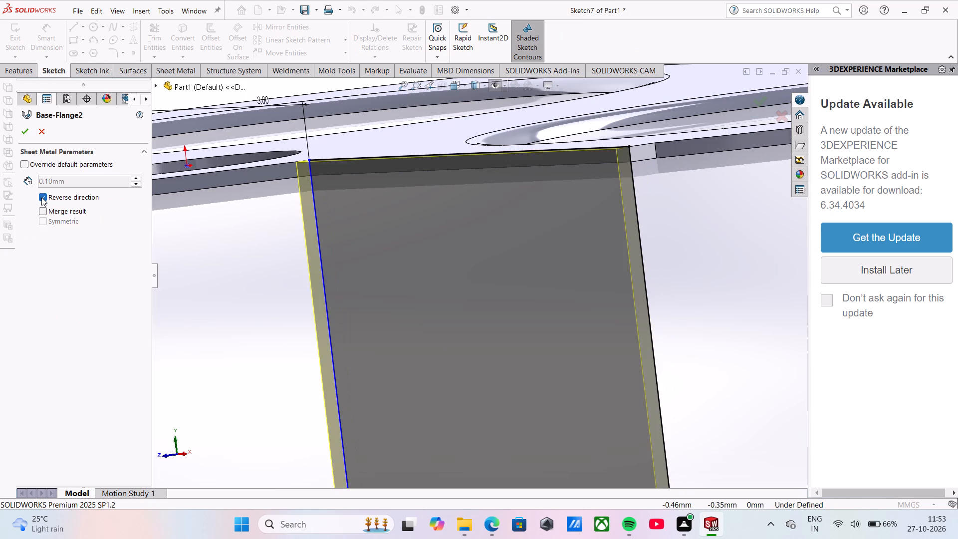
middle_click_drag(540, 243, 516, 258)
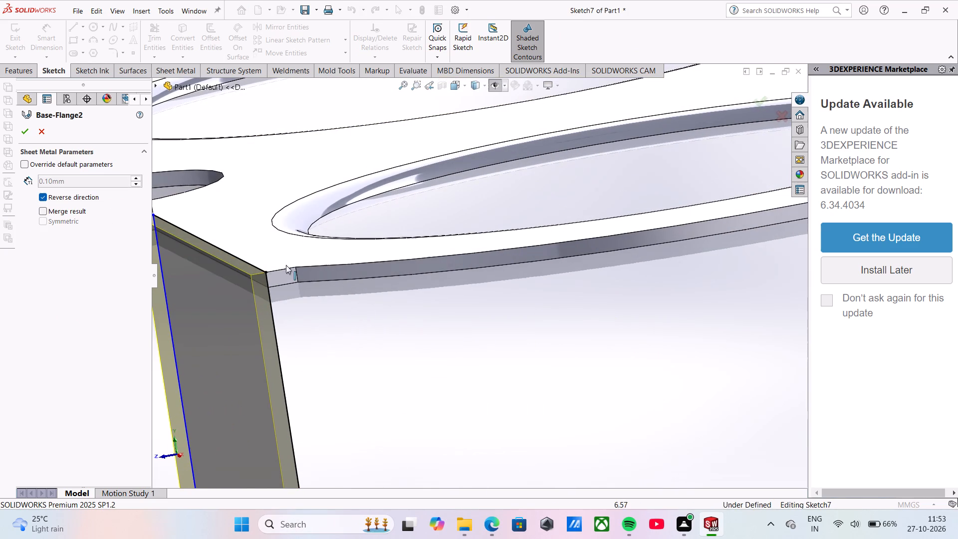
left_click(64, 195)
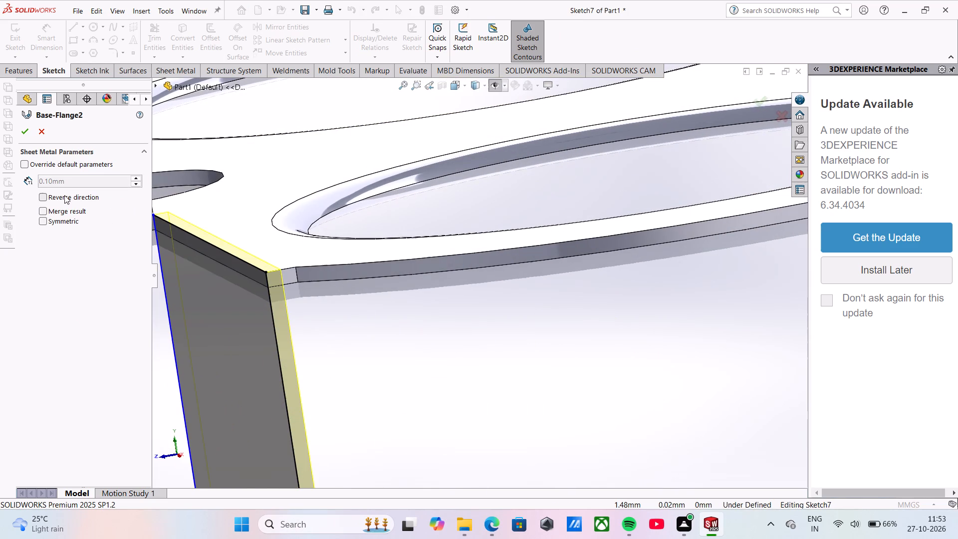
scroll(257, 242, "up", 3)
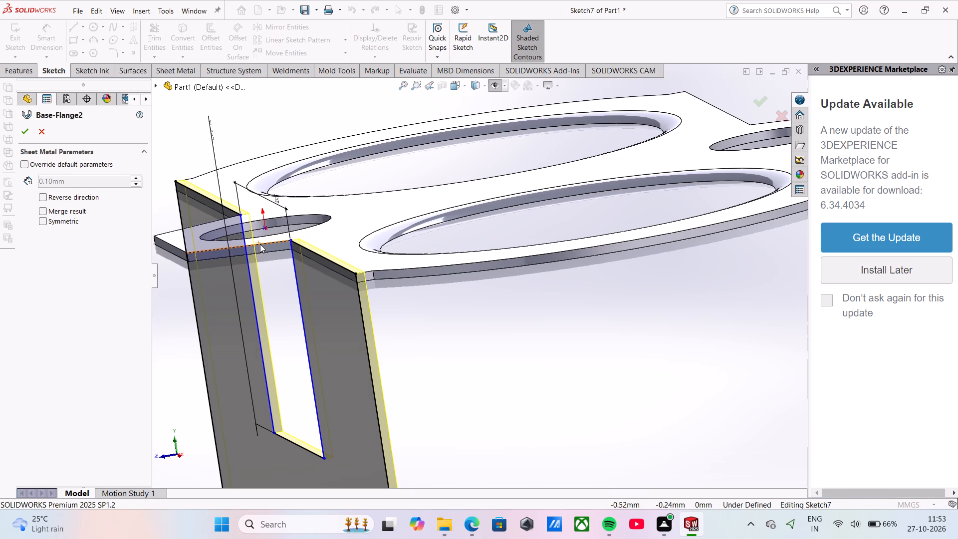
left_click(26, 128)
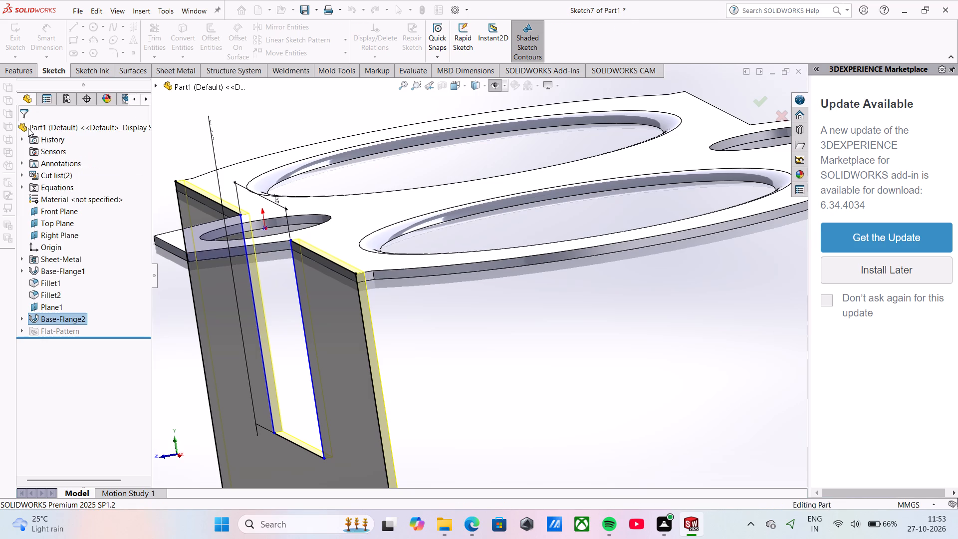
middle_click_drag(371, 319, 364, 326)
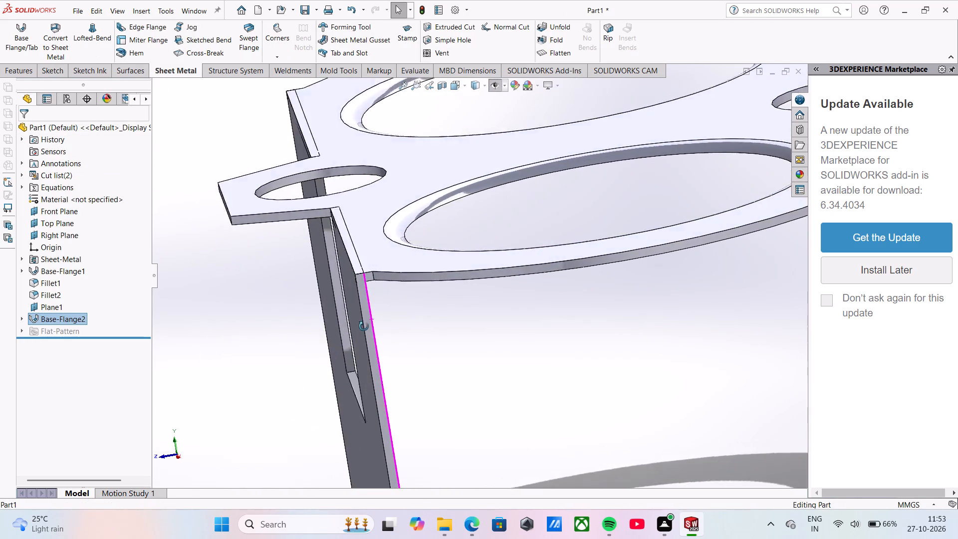
Examine the joint between the vertical flange and the underside of the holed plate from several angles.
middle_click_drag(364, 326, 385, 375)
scroll(500, 380, "up", 2)
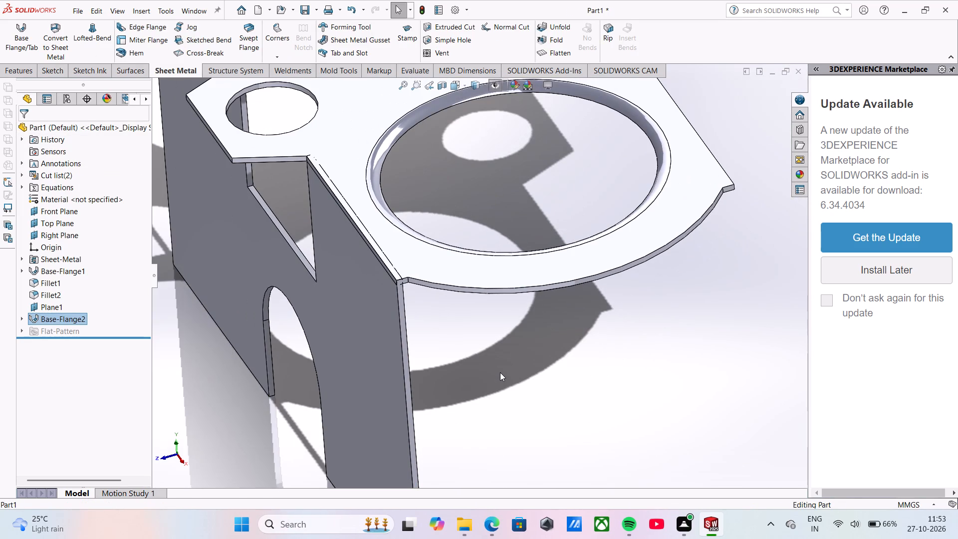
middle_click_drag(492, 370, 487, 395)
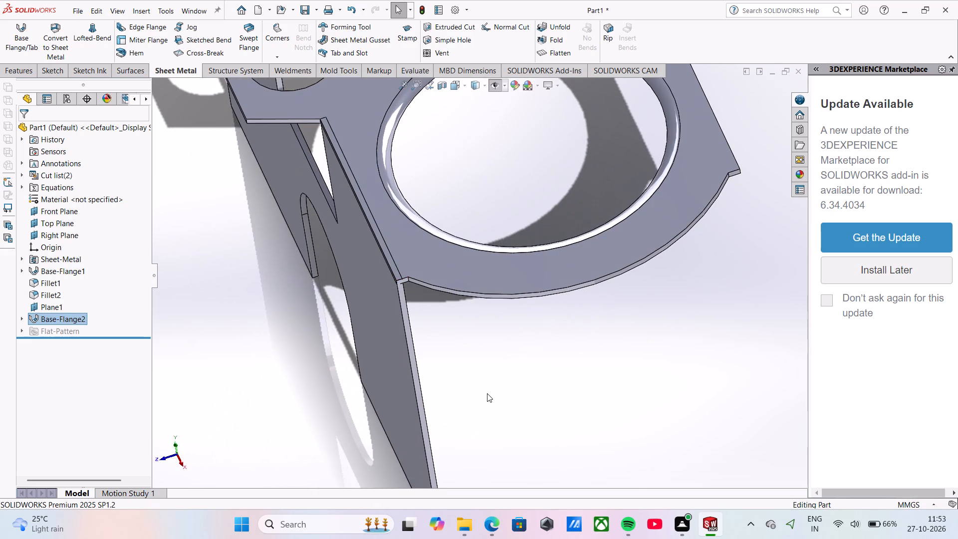
scroll(487, 393, "up", 4)
middle_click_drag(494, 334, 488, 281)
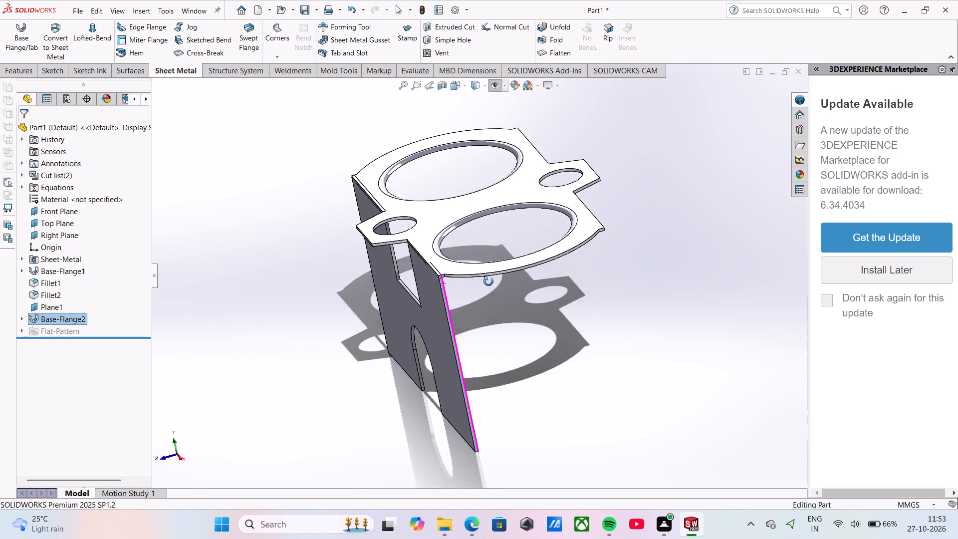
middle_click_drag(488, 281, 503, 257)
scroll(409, 327, "down", 1)
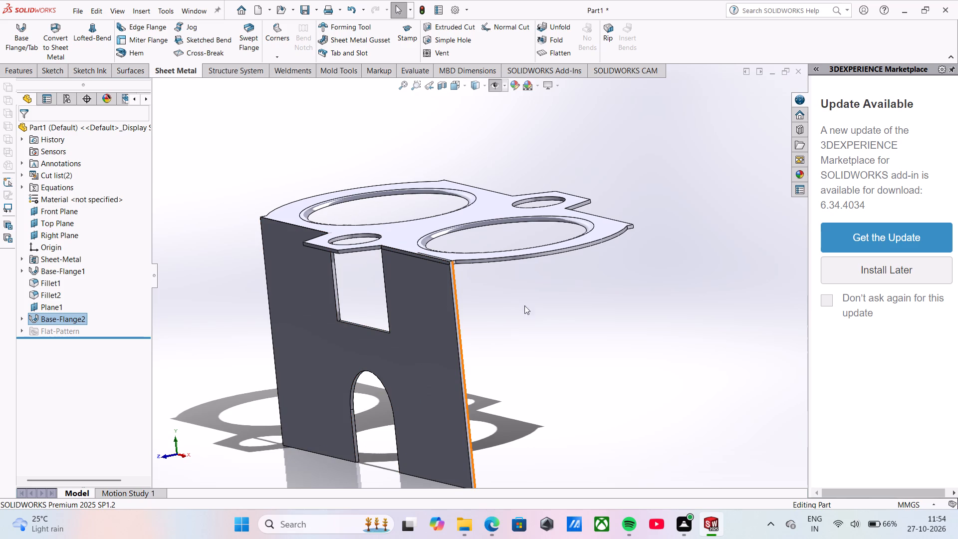
Start a sketch on the plate's straight edge face opposite the vertical flange and convert that face's edges into sketch lines.
middle_click_drag(538, 311, 397, 331)
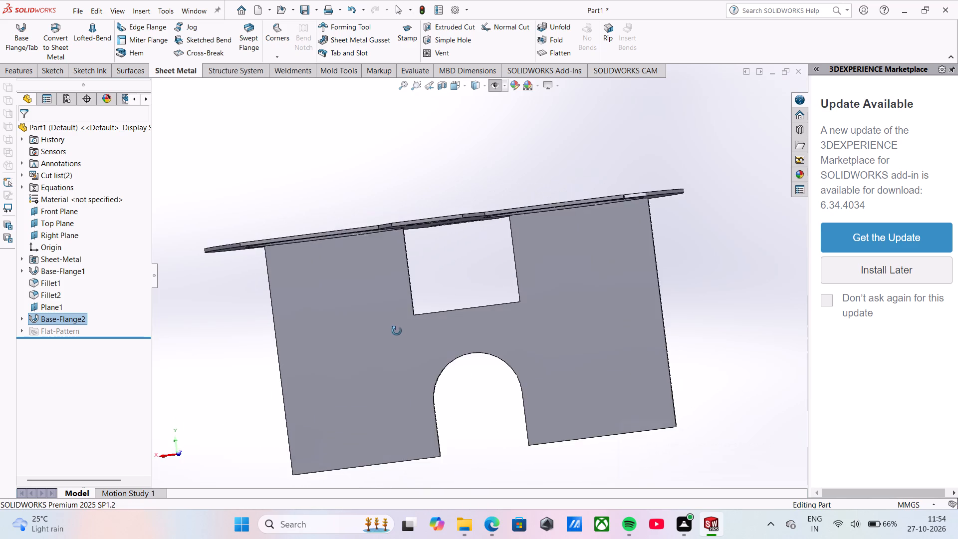
middle_click_drag(397, 331, 422, 335)
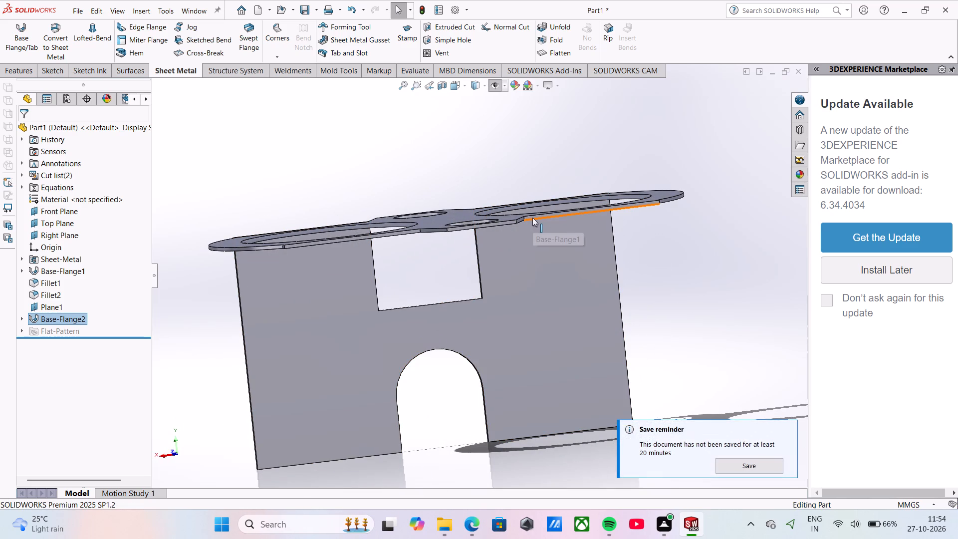
scroll(534, 216, "down", 5)
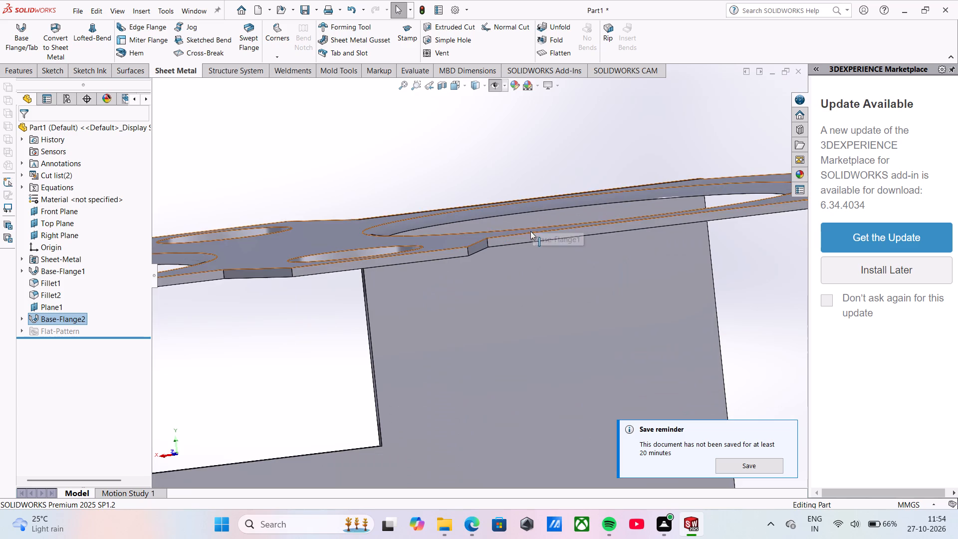
left_click(524, 236)
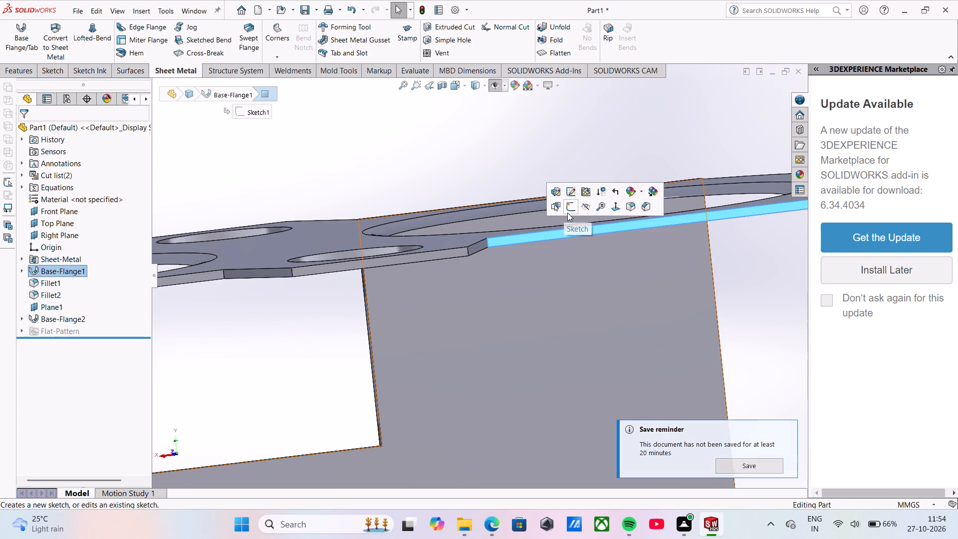
left_click(567, 213)
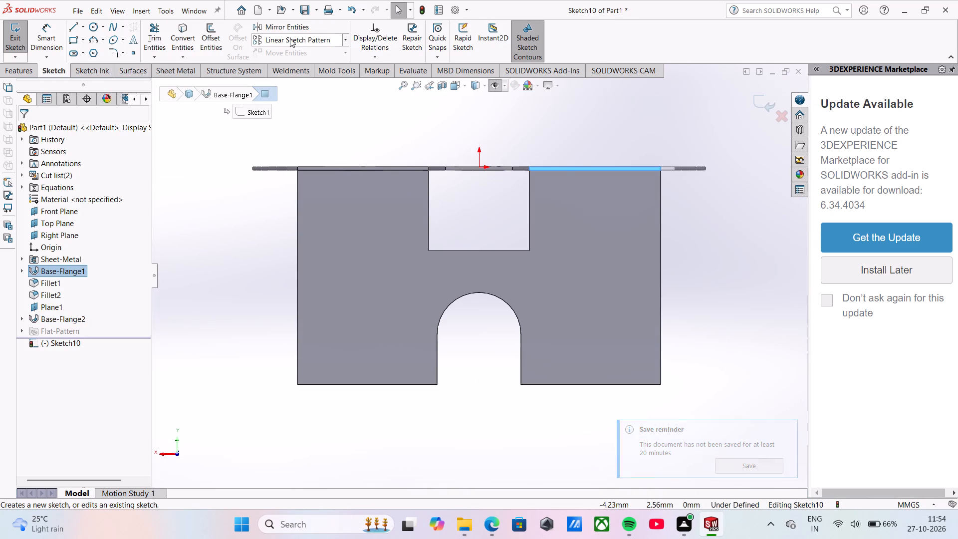
left_click(186, 39)
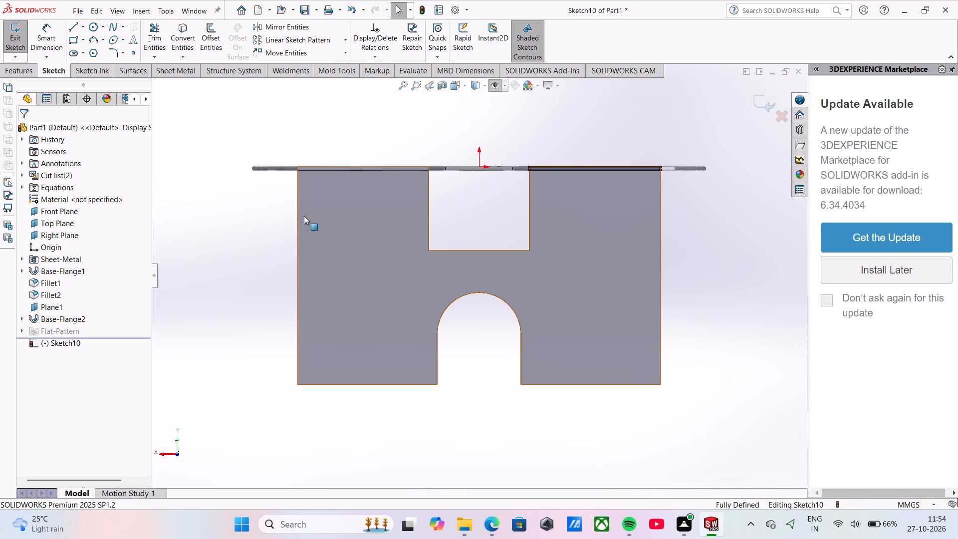
left_click(297, 222)
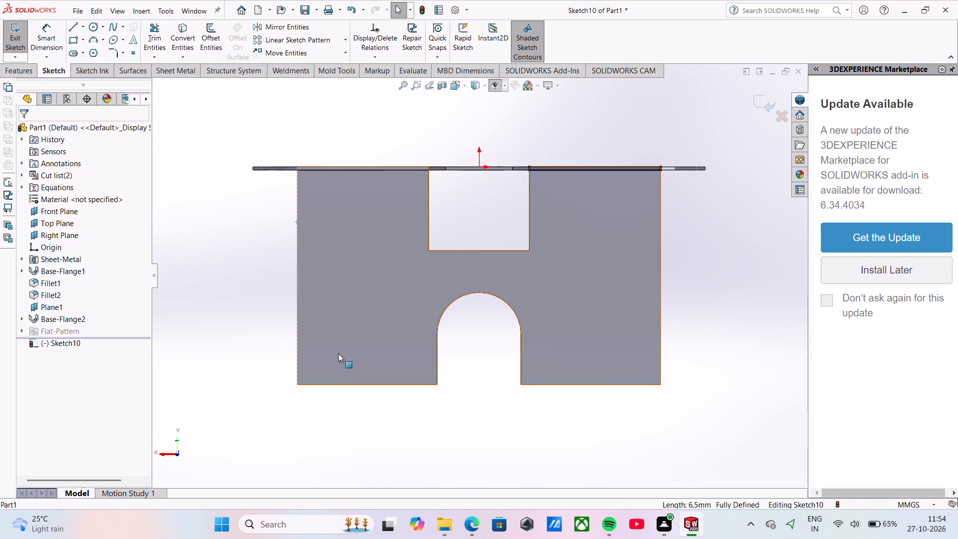
left_click(334, 385)
left_click(334, 385)
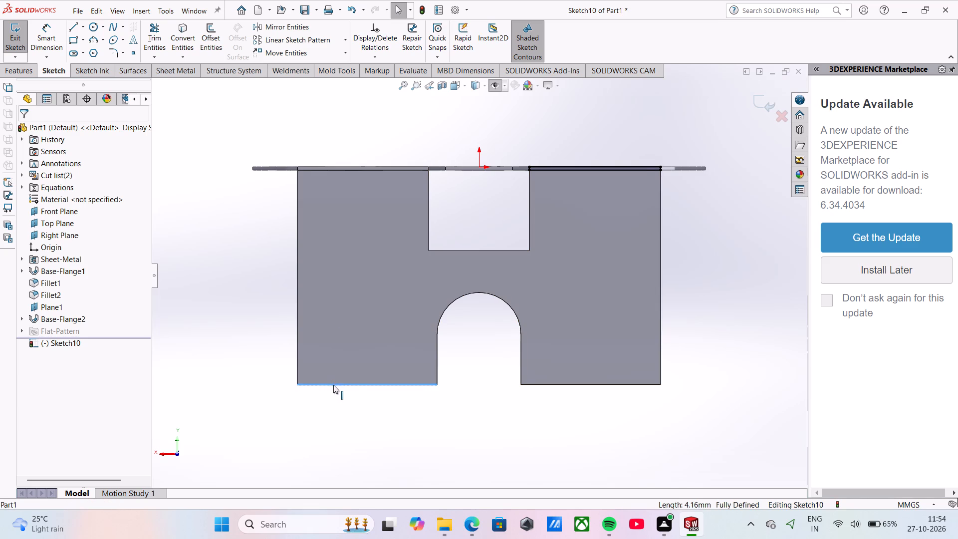
Sketch a closed 10.83 × 6.50 mm rectangular outline with lines, aligned with the existing flange's corners and the plate's upper edge.
left_click(78, 29)
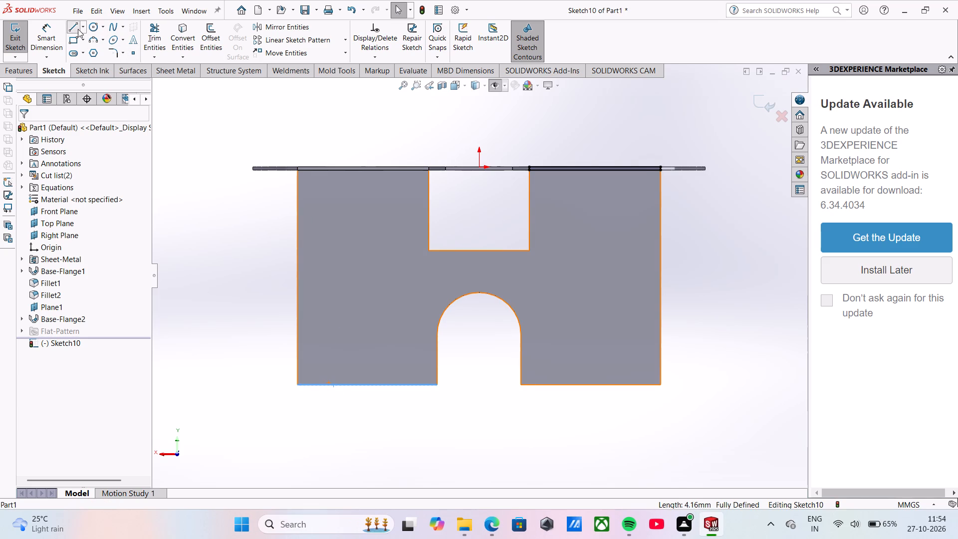
scroll(292, 178, "down", 3)
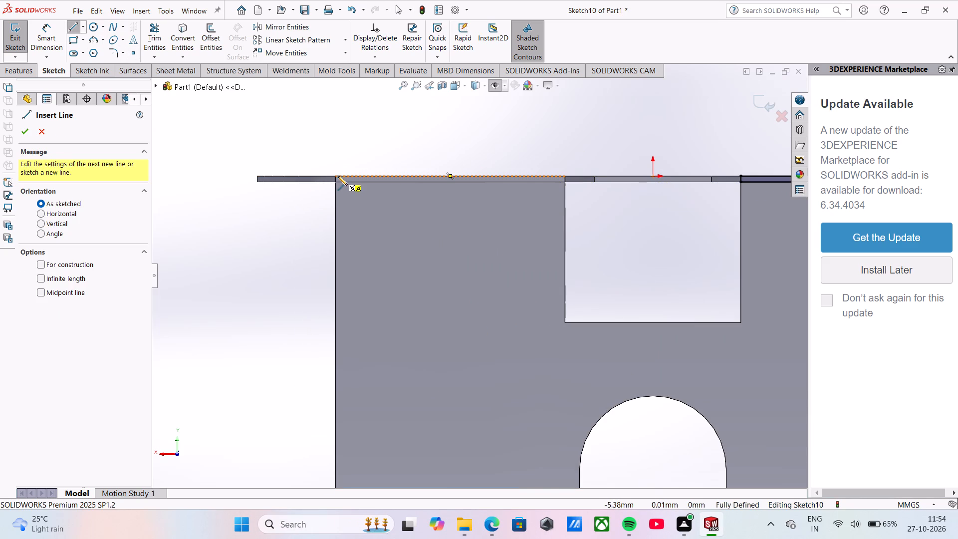
left_click(334, 176)
scroll(344, 284, "up", 3)
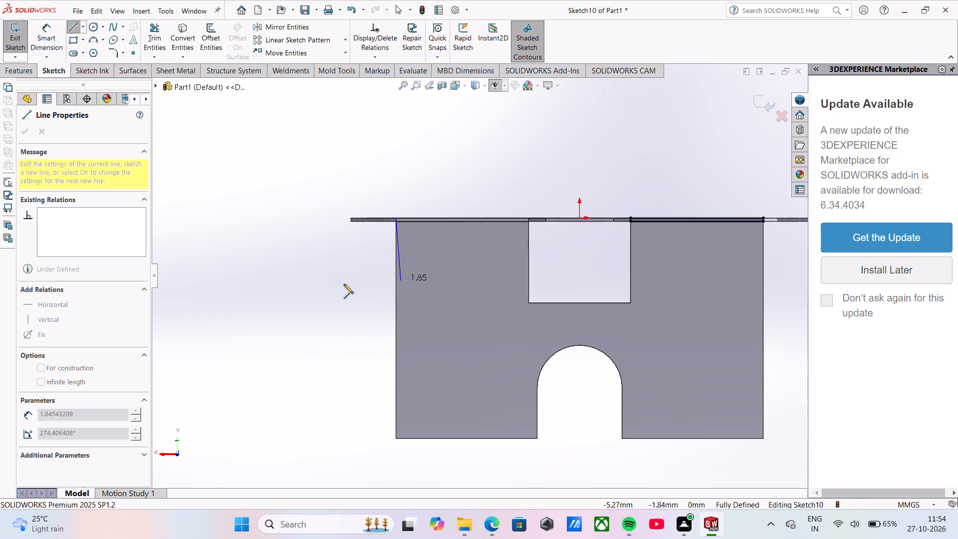
left_click(395, 438)
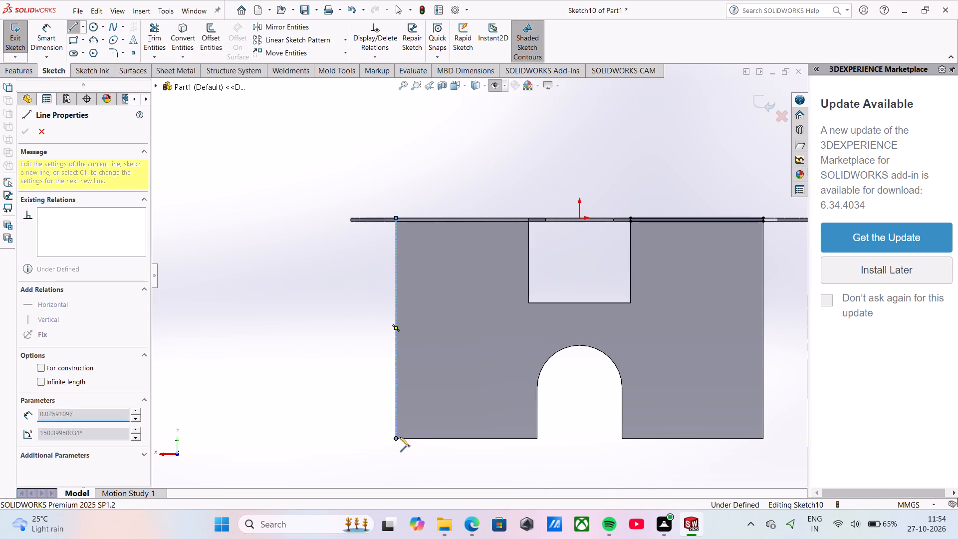
left_click(537, 438)
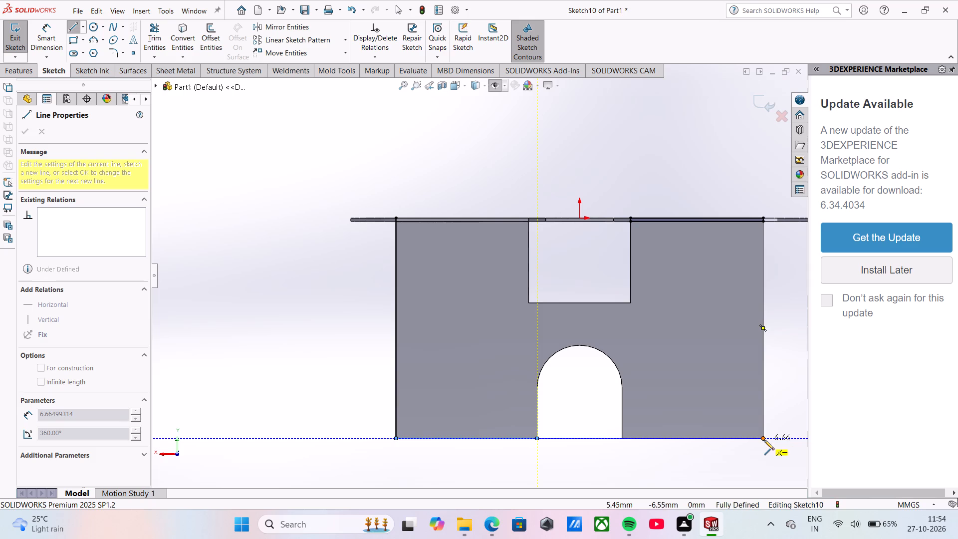
left_click(764, 439)
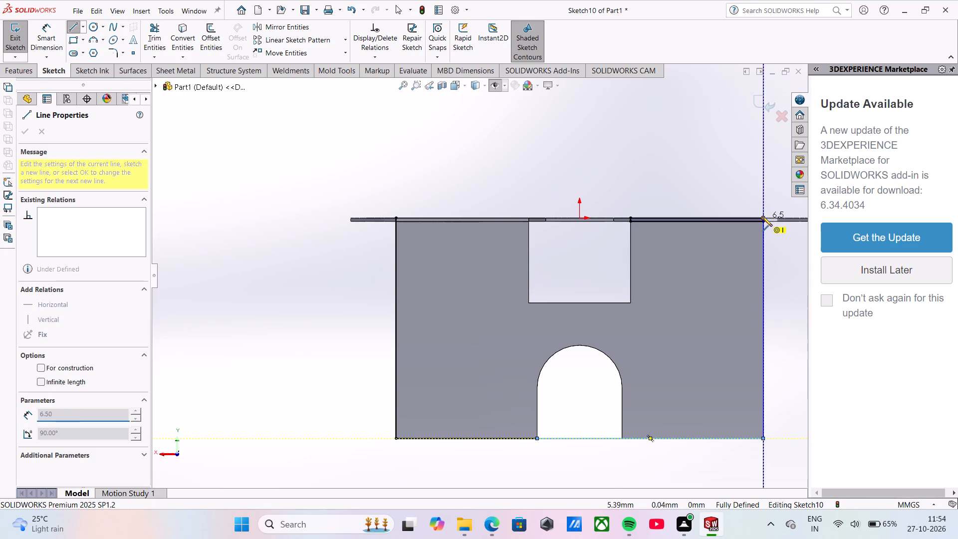
left_click(762, 217)
scroll(762, 221, "down", 2)
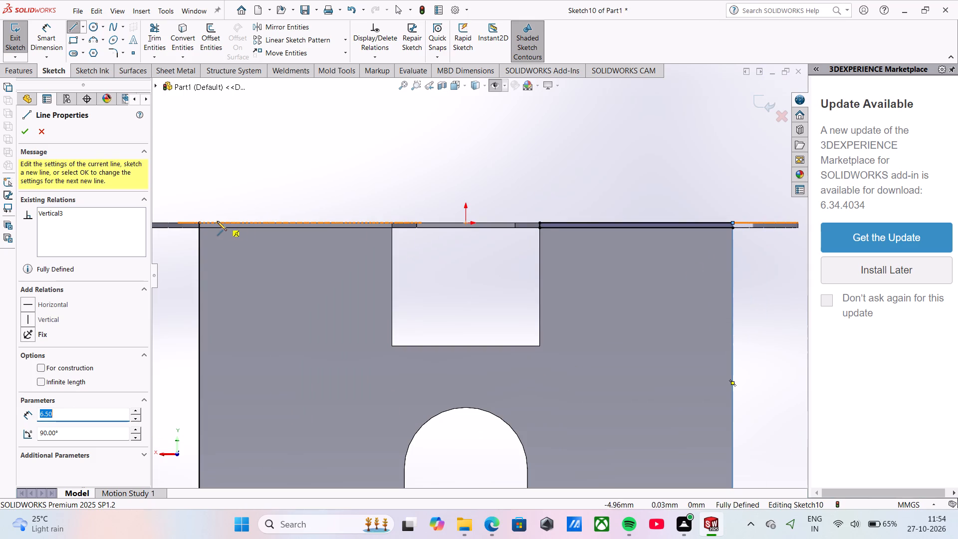
left_click(198, 222)
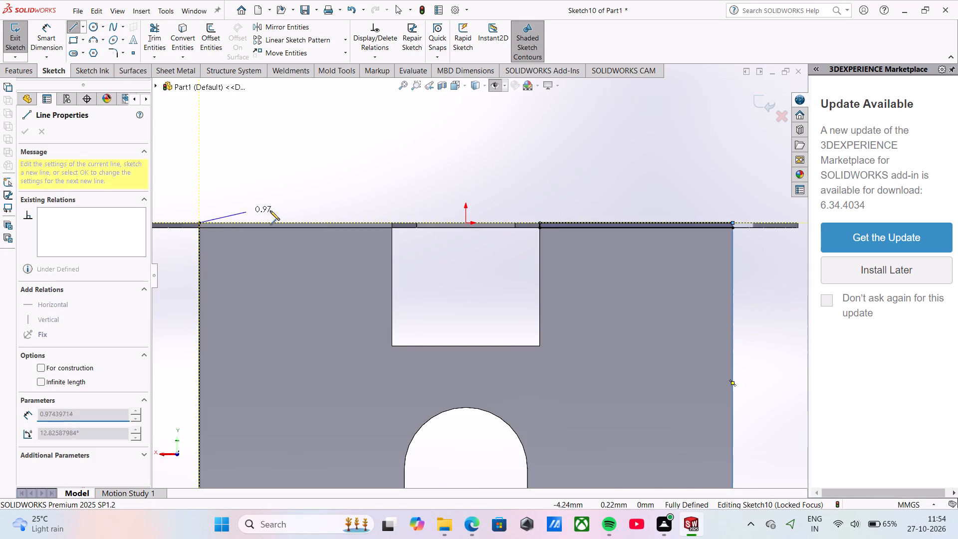
left_click(731, 223)
scroll(446, 244, "up", 2)
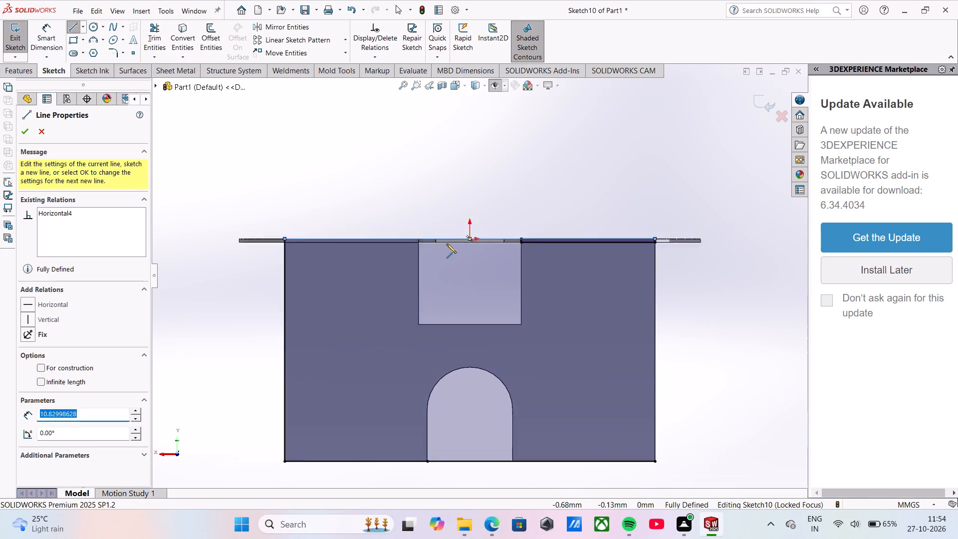
Sketch the 3 mm wide, 2.50 mm deep rectangular notch from the outline's top edge, matching the existing flange's notch.
scroll(447, 244, "up", 3)
scroll(434, 274, "down", 4)
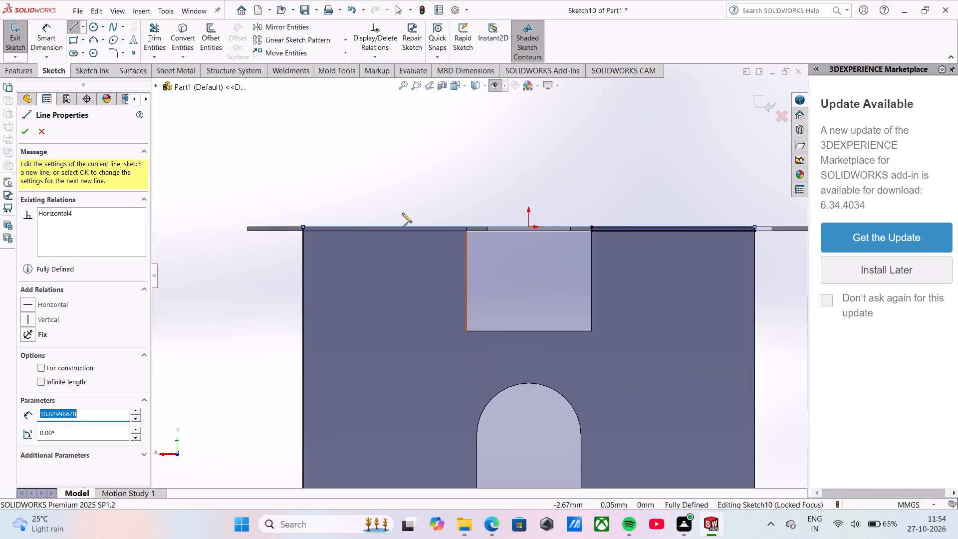
left_click(467, 225)
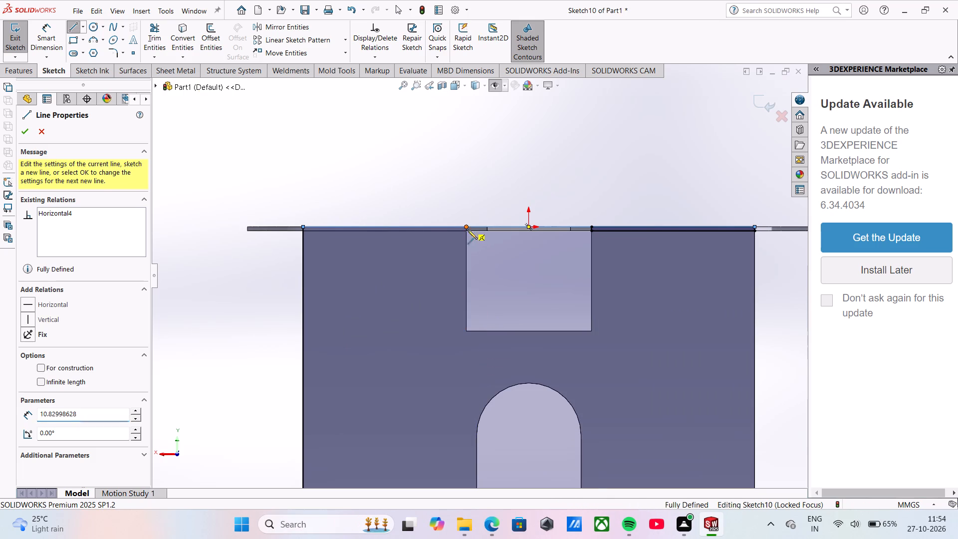
left_click(465, 332)
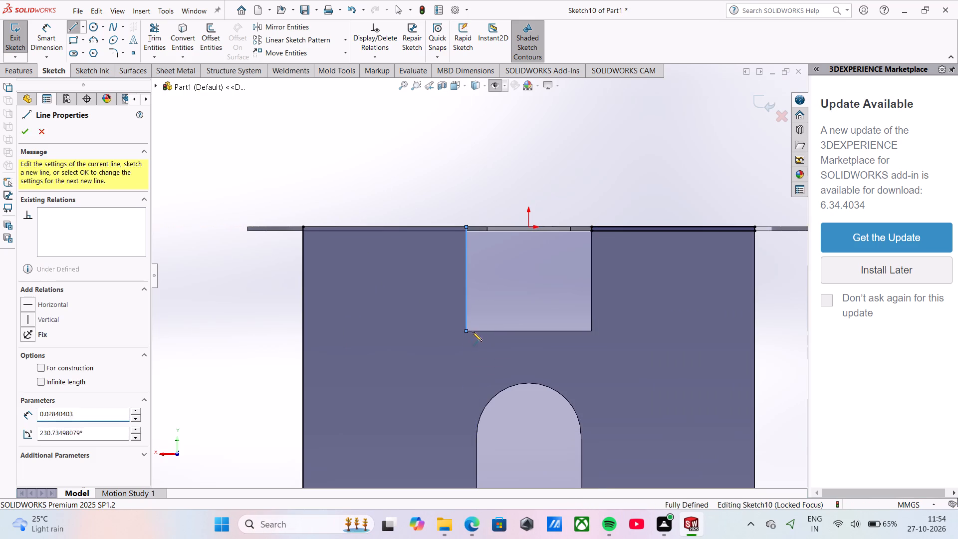
left_click(592, 332)
left_click(590, 226)
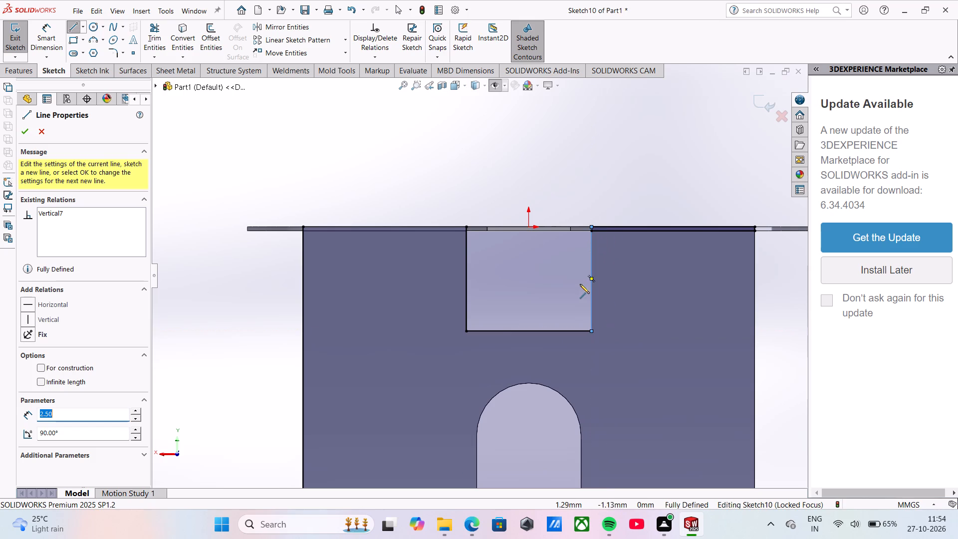
Examine the notch's corners and the new outline's position relative to the existing flange from an angled view.
scroll(512, 244, "down", 3)
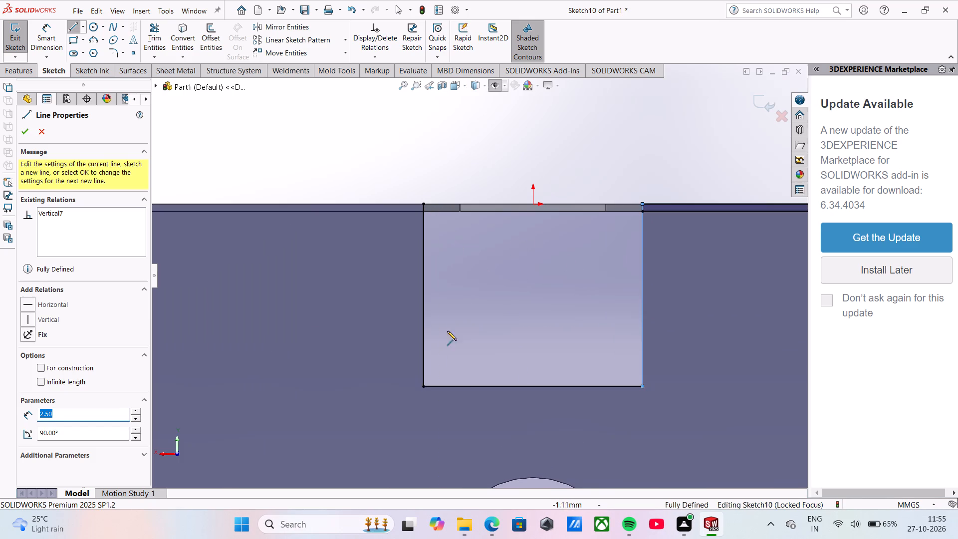
scroll(419, 251, "down", 3)
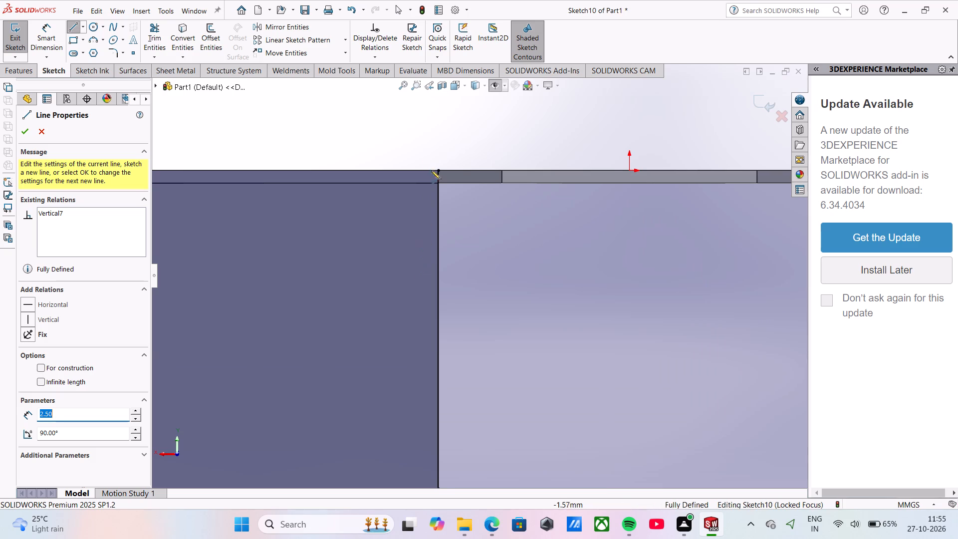
scroll(436, 185, "up", 5)
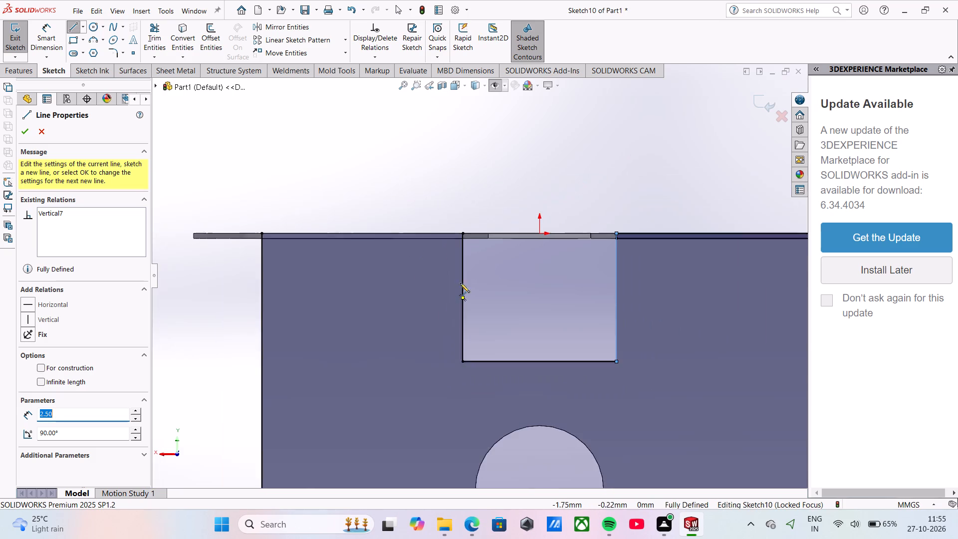
scroll(460, 283, "up", 3)
middle_click_drag(535, 353, 506, 370)
scroll(534, 355, "up", 1)
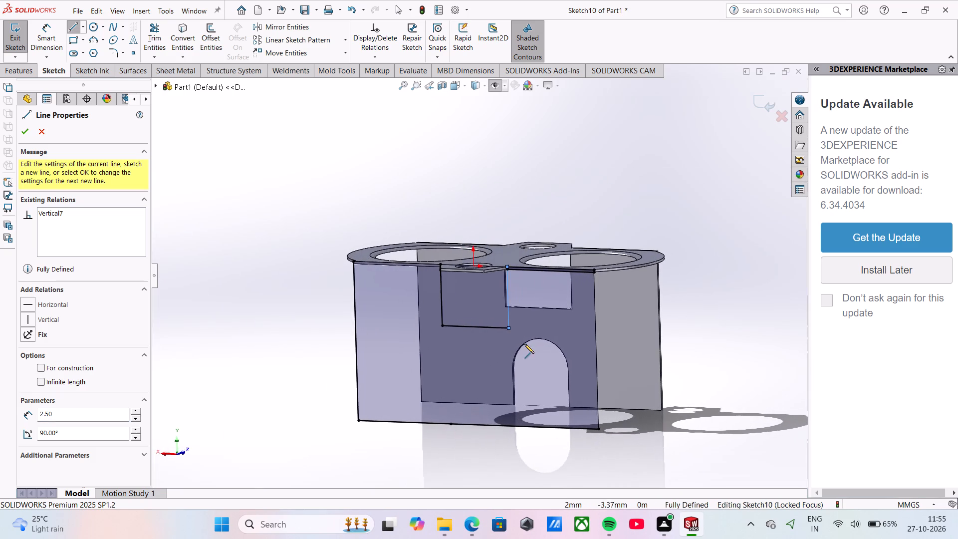
middle_click_drag(527, 343, 541, 340)
left_click(624, 148)
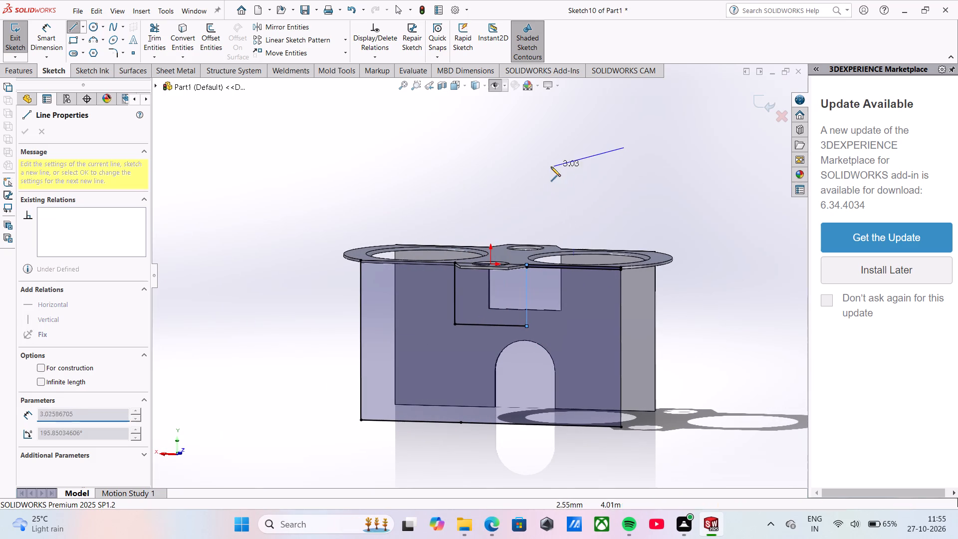
key("Escape")
key("Escape")
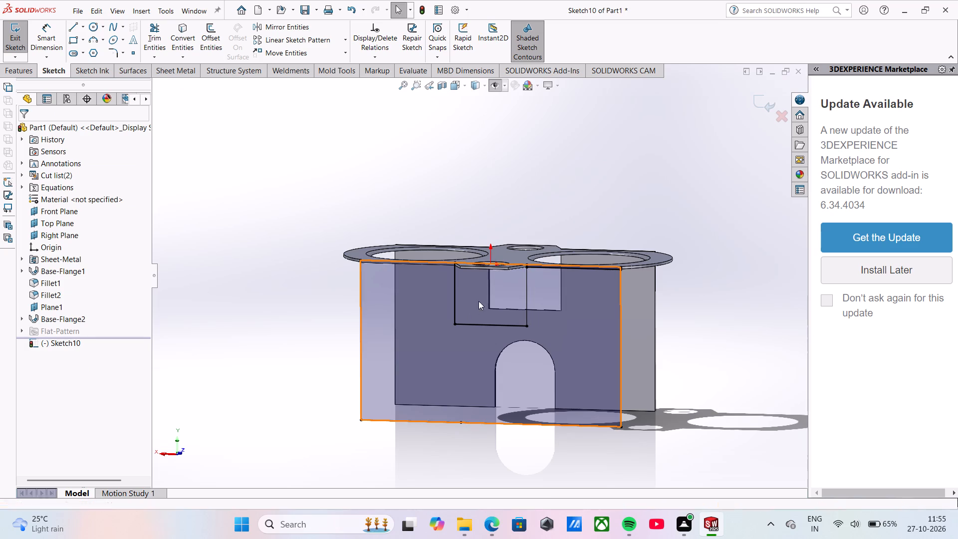
Sketch the arched opening's 1.5 mm vertical sides and 2.5 mm connecting line, tracing the existing flange's cutout at the bottom edge.
middle_click_drag(554, 227, 569, 218)
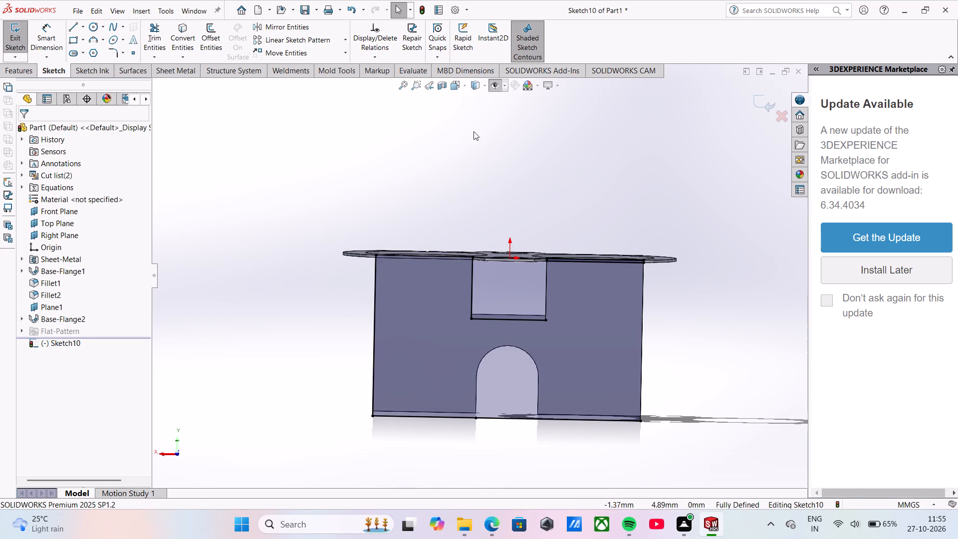
left_click(464, 87)
left_click(367, 308)
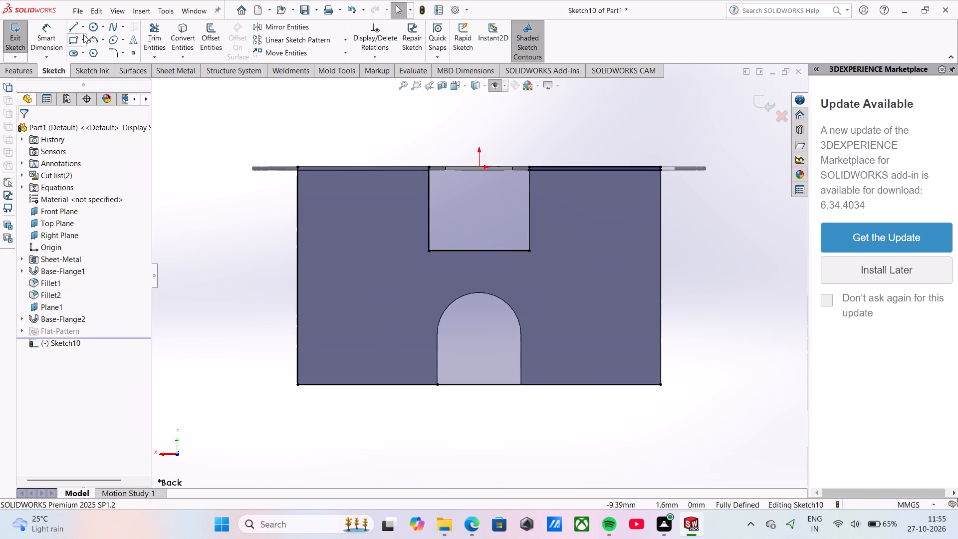
left_click(74, 25)
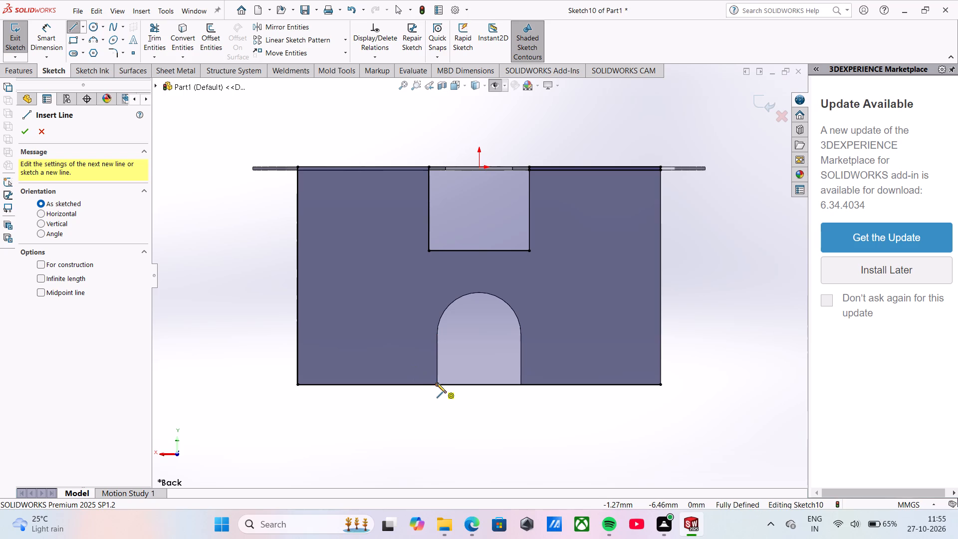
left_click(437, 384)
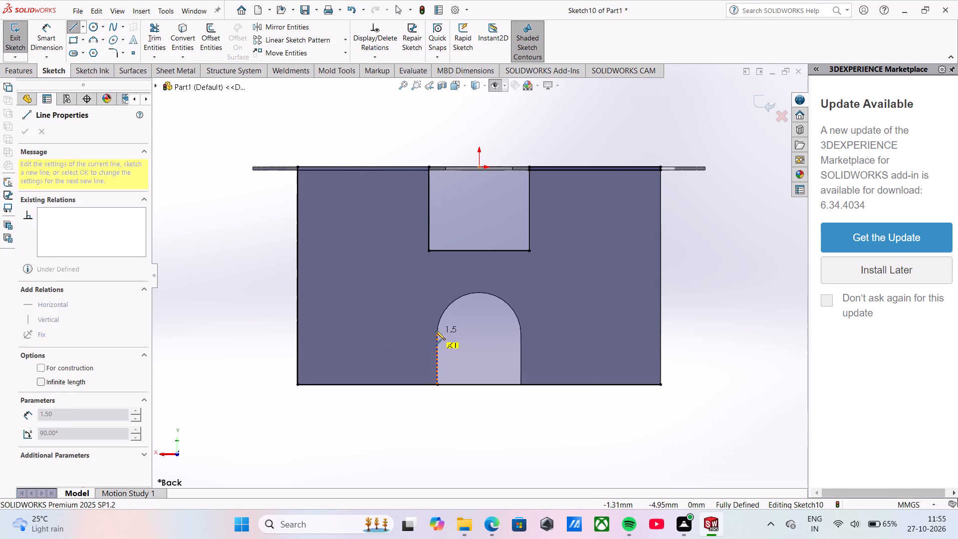
left_click(435, 335)
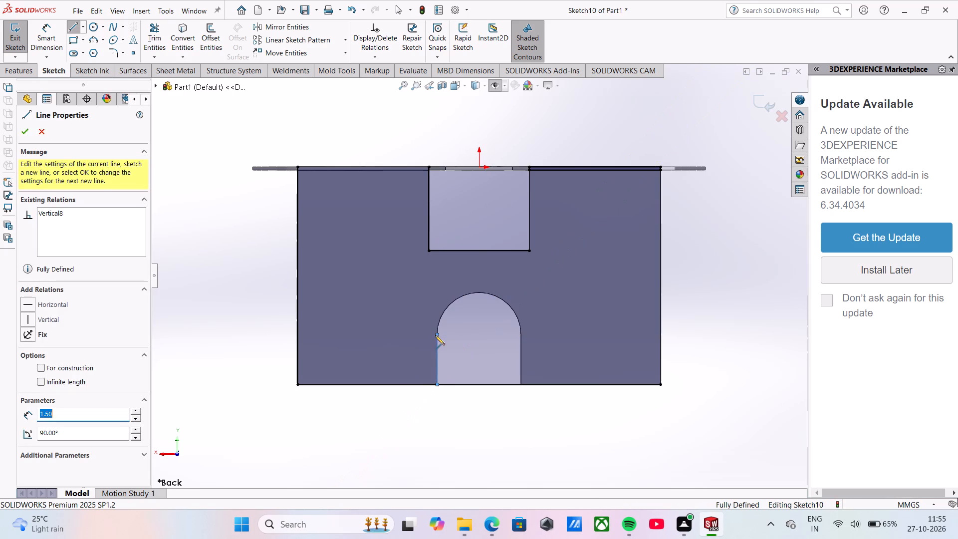
left_click(520, 336)
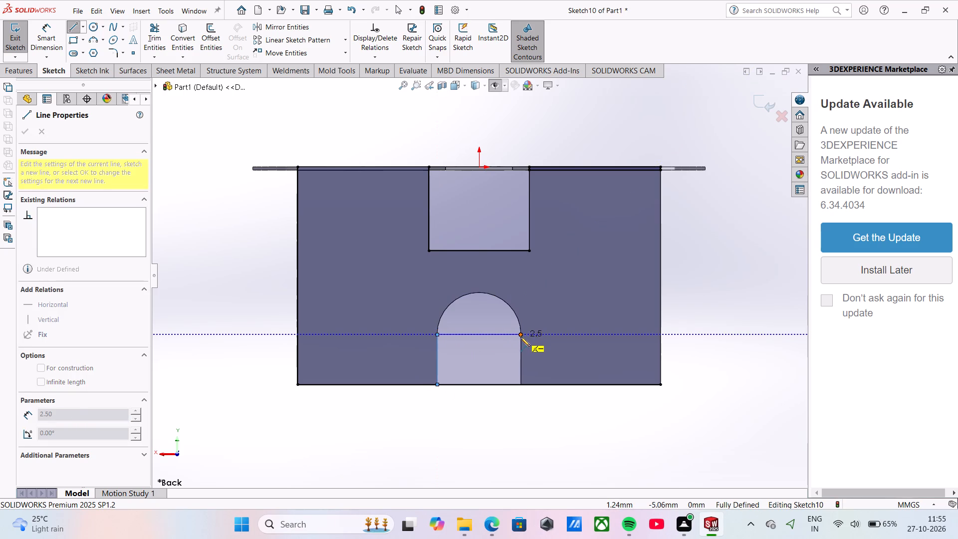
left_click(519, 384)
key("Escape")
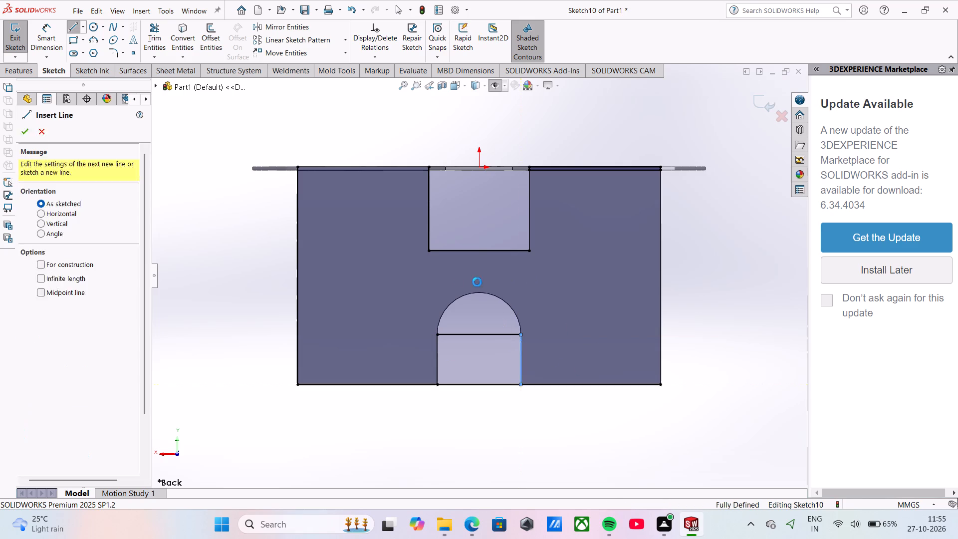
Sketch a 1.25 mm radius three-point arc joining the upper ends of the opening's two vertical sides.
left_click(95, 36)
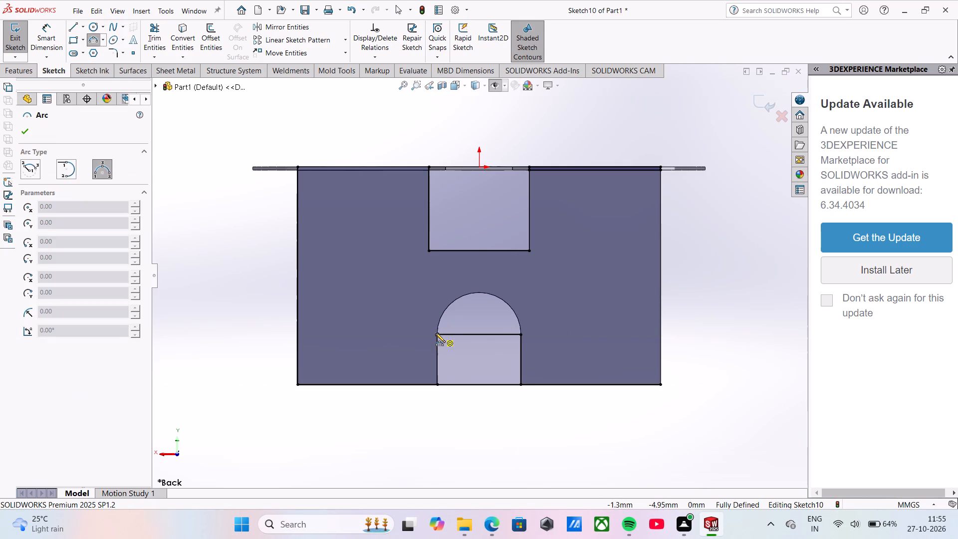
left_click(437, 336)
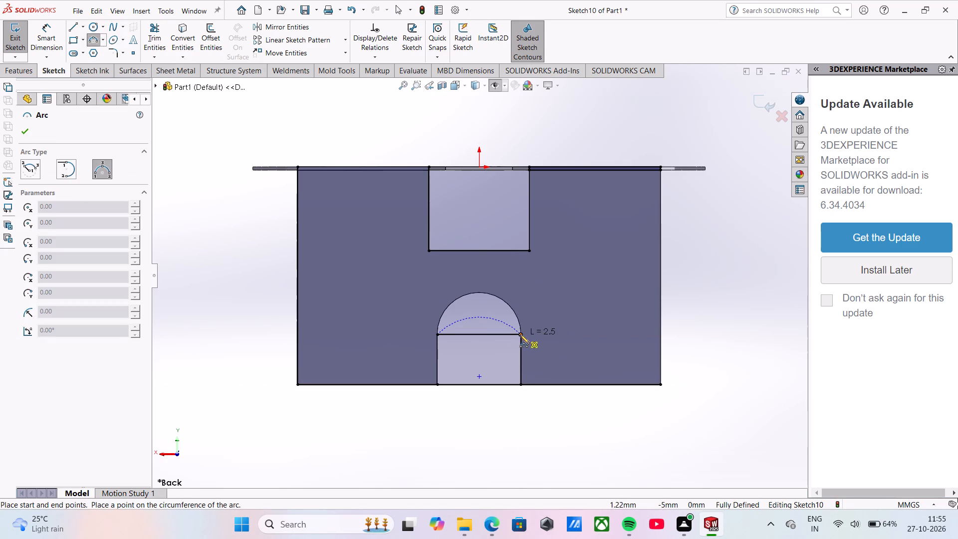
left_click(520, 334)
left_click(489, 295)
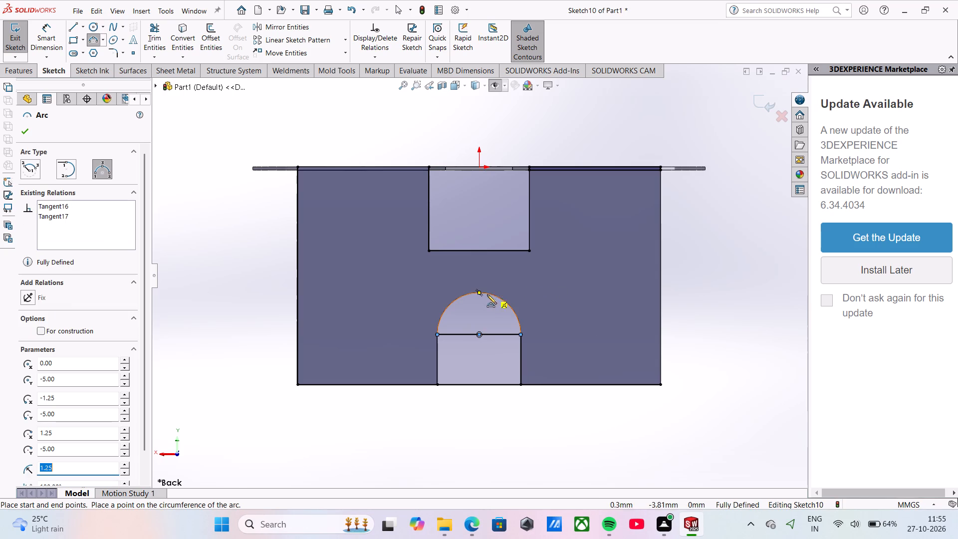
Trim the line beneath the arc, the bottom edge across the arched opening and the top edge across the rectangular notch.
left_click(147, 32)
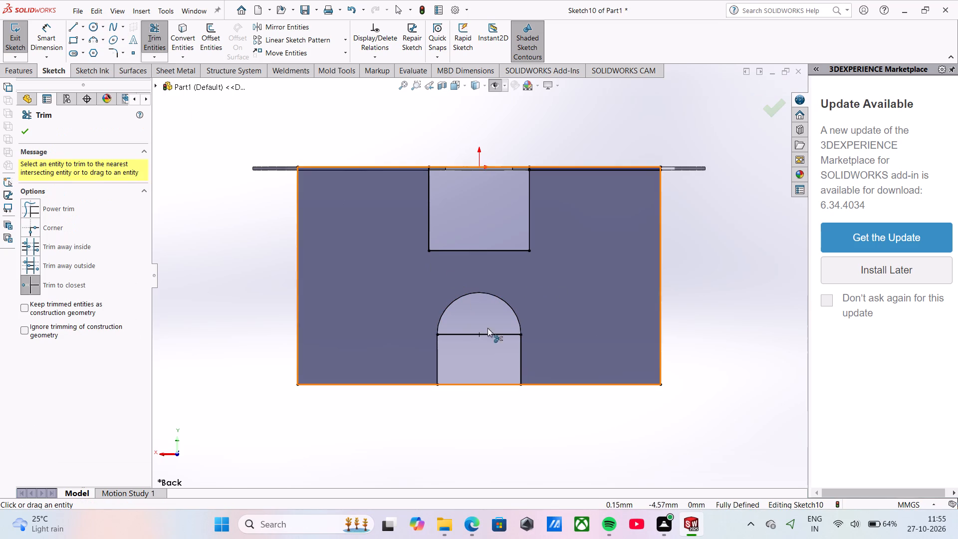
left_click(491, 334)
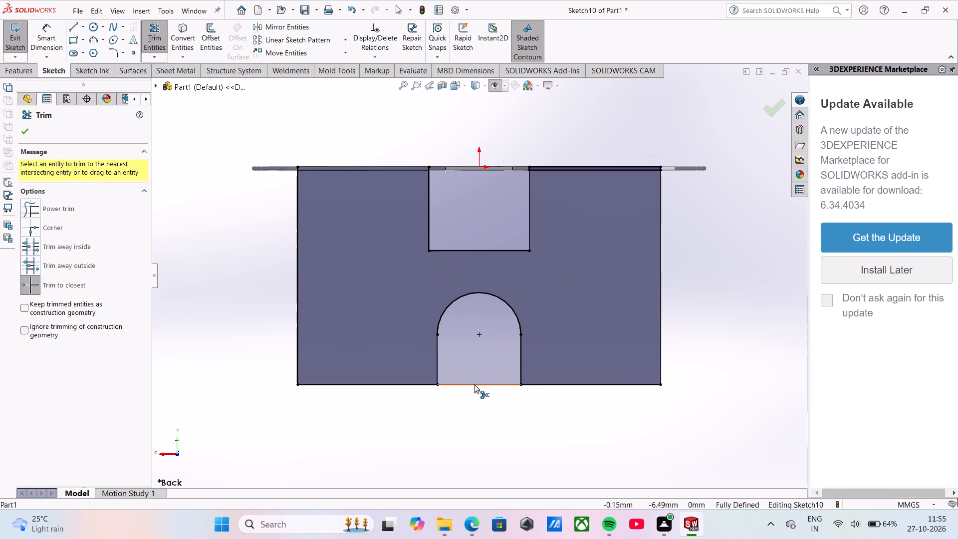
left_click(474, 384)
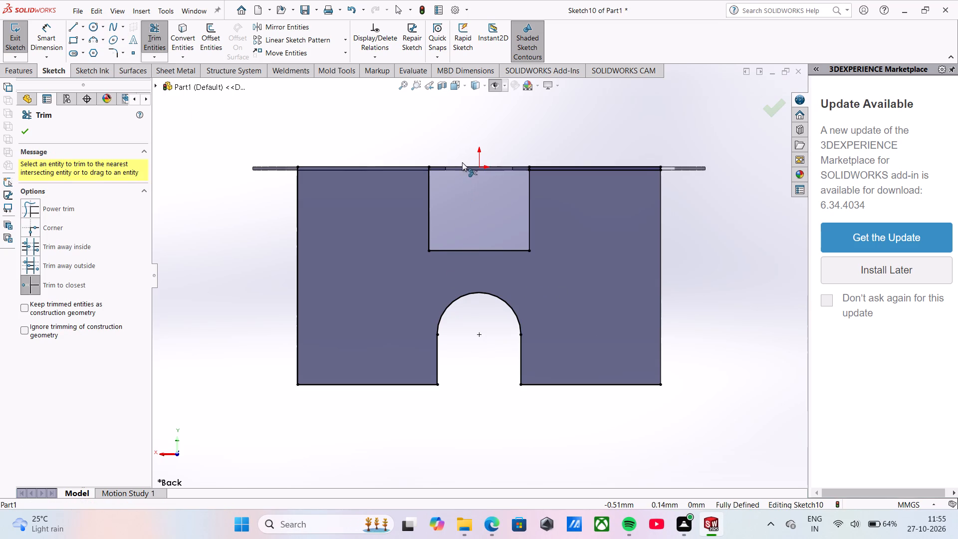
left_click(461, 167)
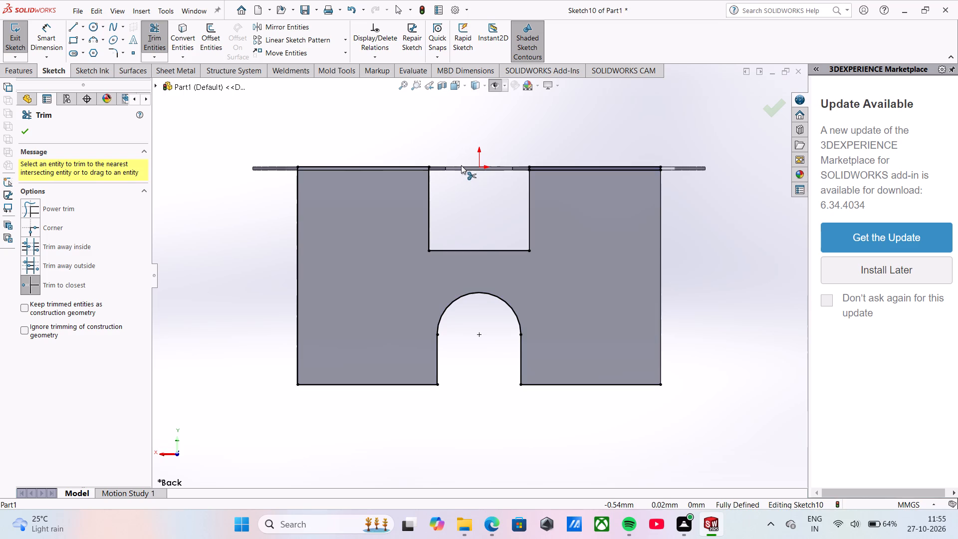
middle_click_drag(481, 218, 465, 248)
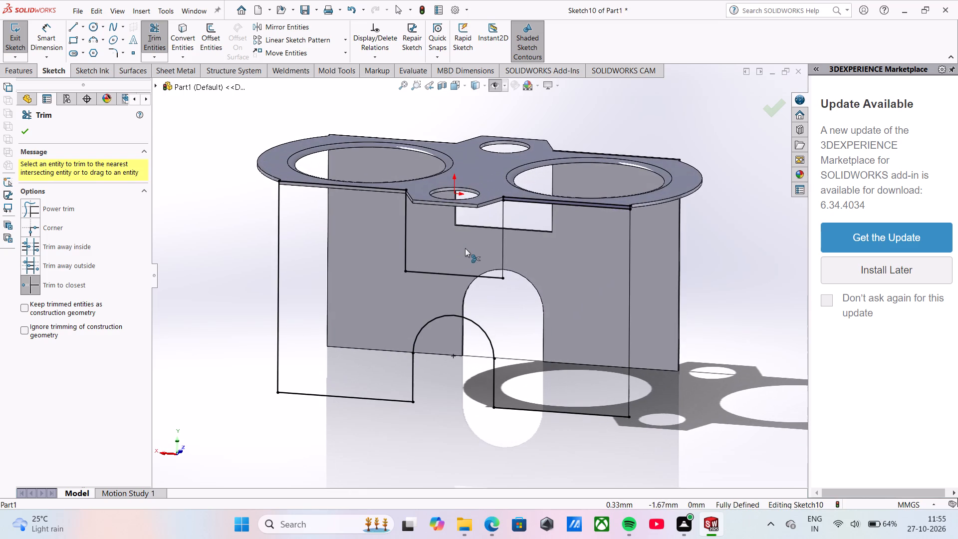
middle_click_drag(454, 234, 454, 216)
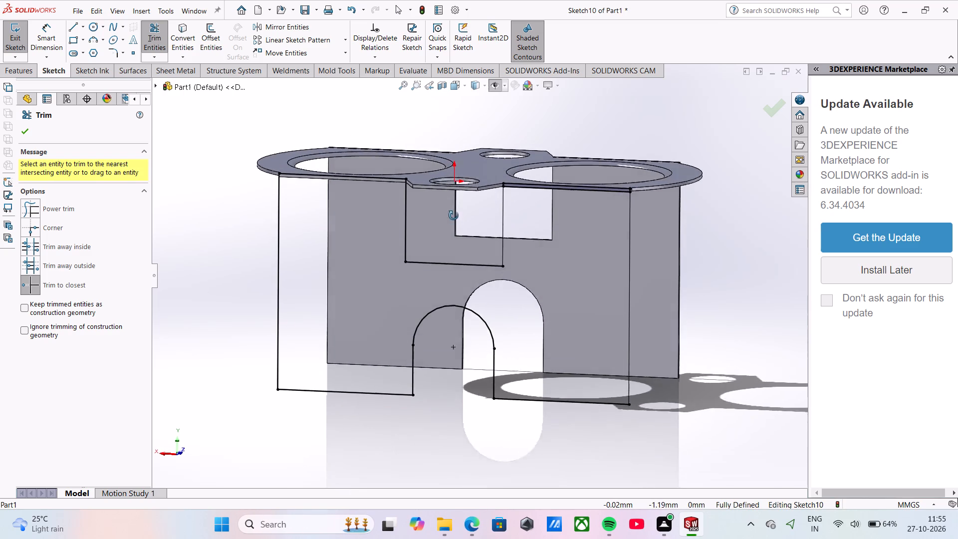
middle_click_drag(454, 216, 475, 201)
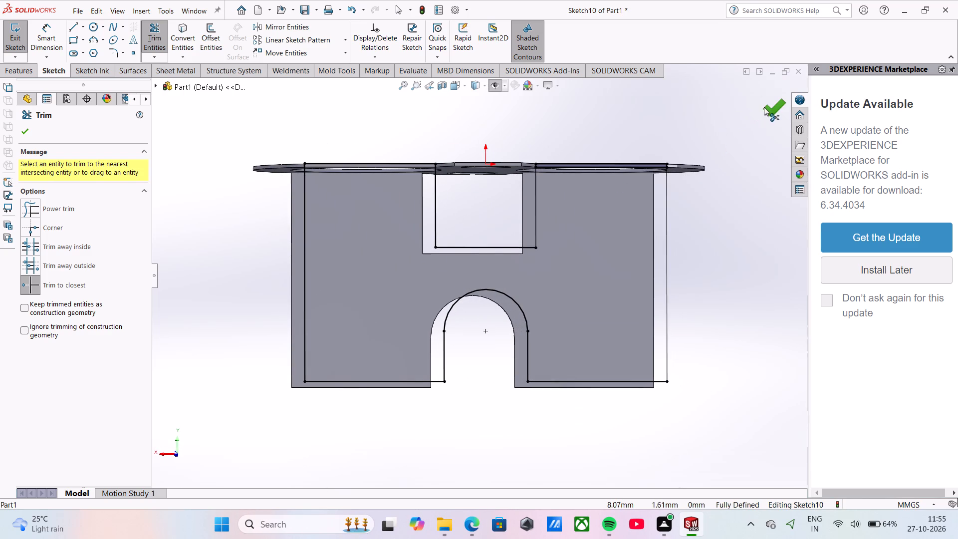
left_click(765, 106)
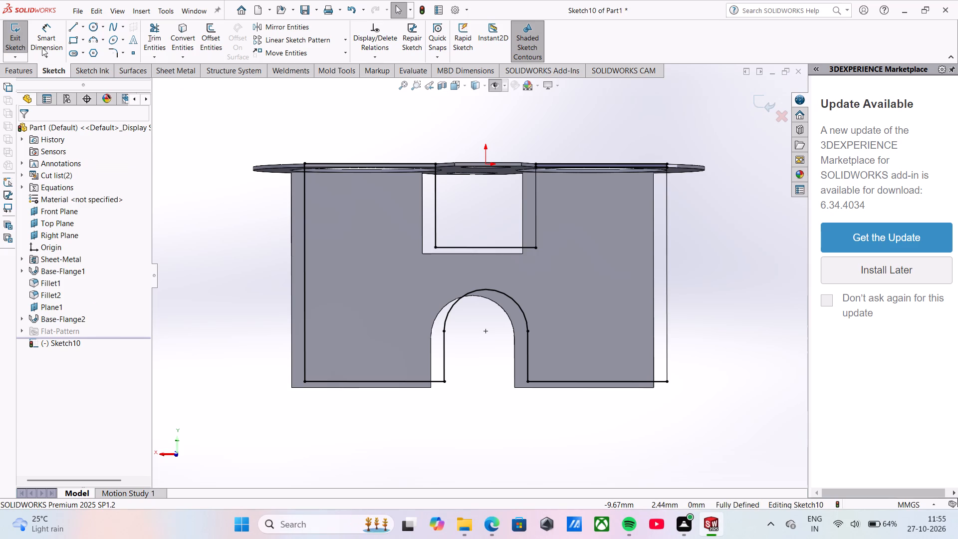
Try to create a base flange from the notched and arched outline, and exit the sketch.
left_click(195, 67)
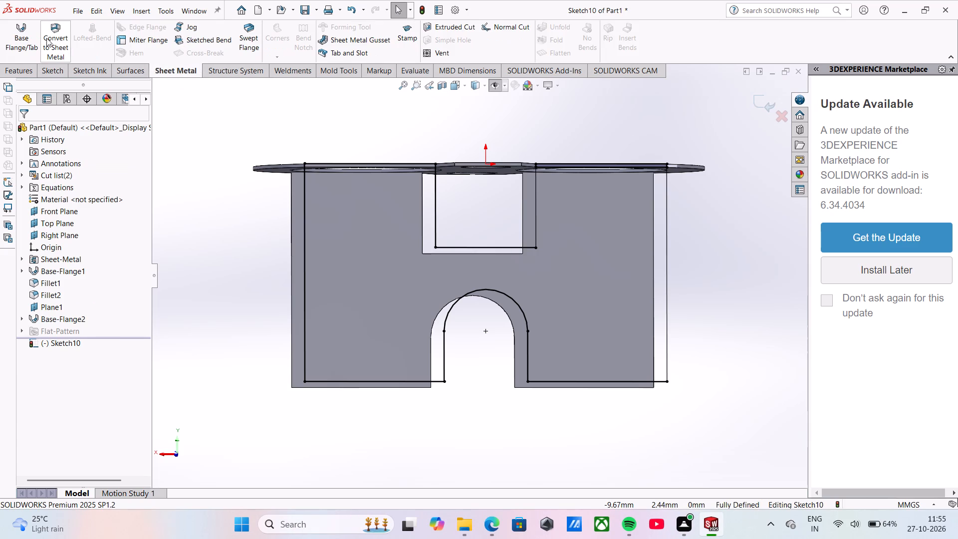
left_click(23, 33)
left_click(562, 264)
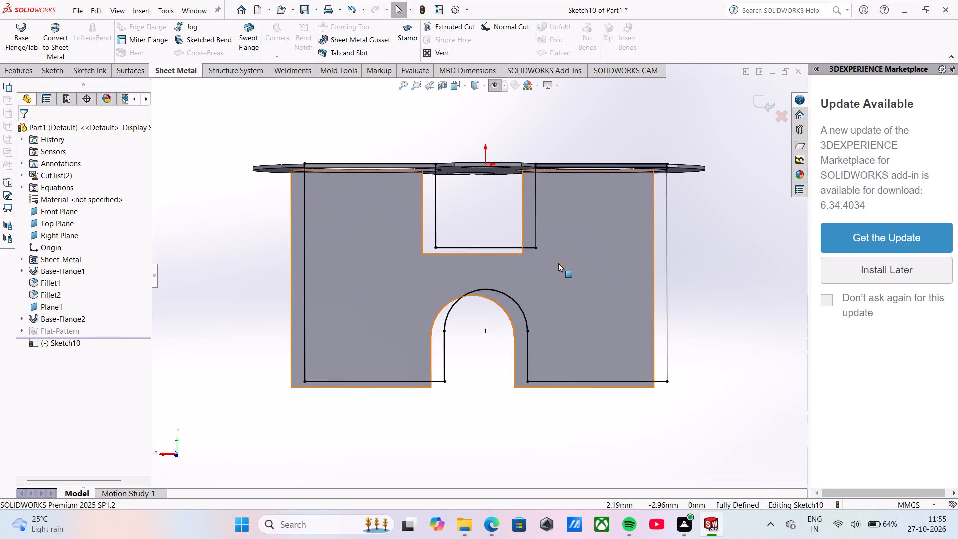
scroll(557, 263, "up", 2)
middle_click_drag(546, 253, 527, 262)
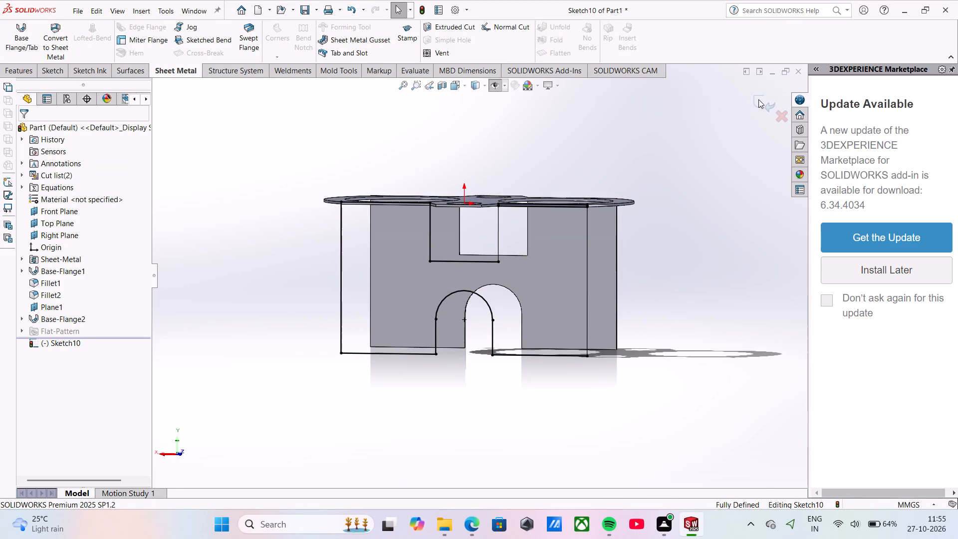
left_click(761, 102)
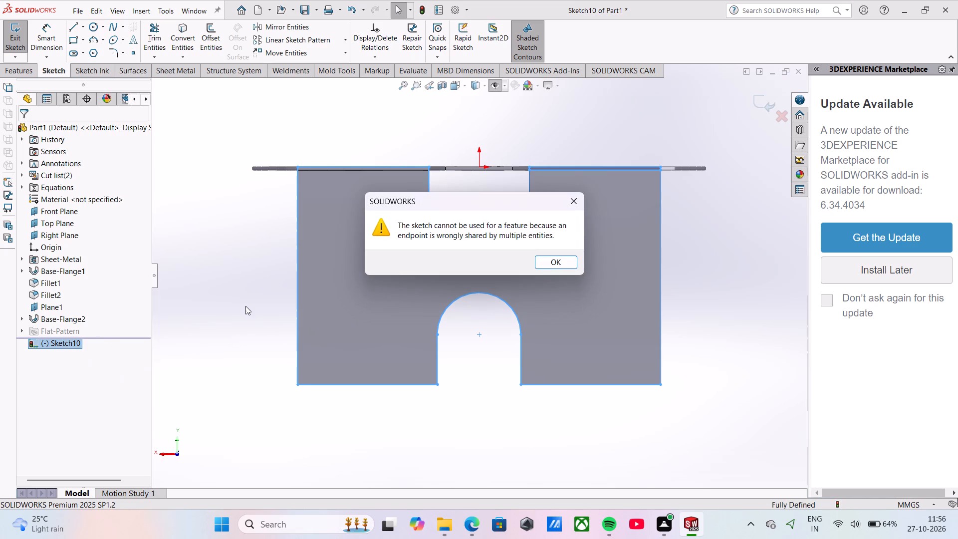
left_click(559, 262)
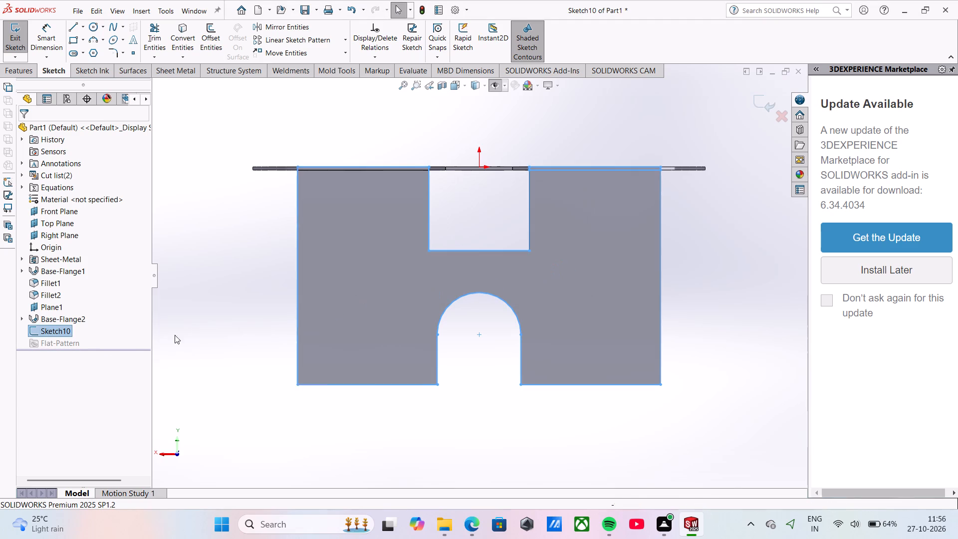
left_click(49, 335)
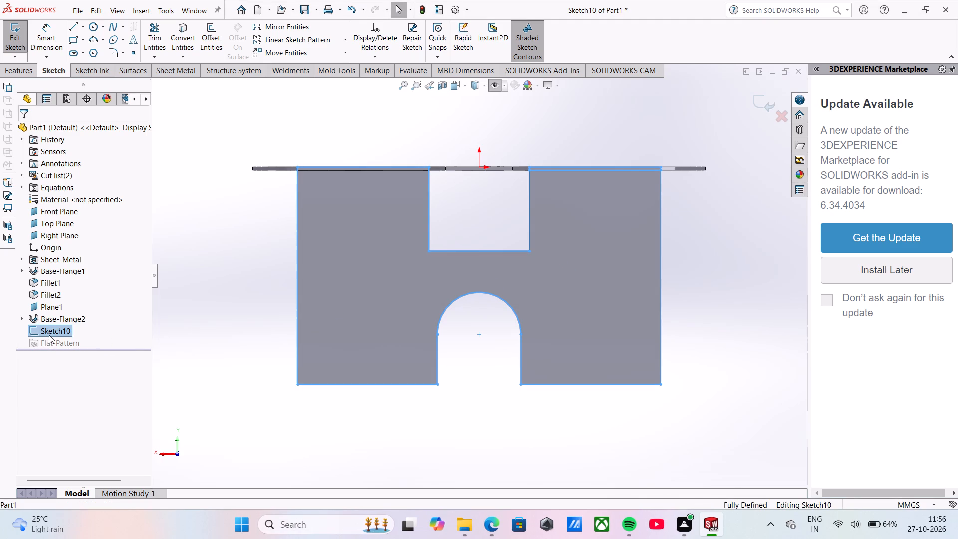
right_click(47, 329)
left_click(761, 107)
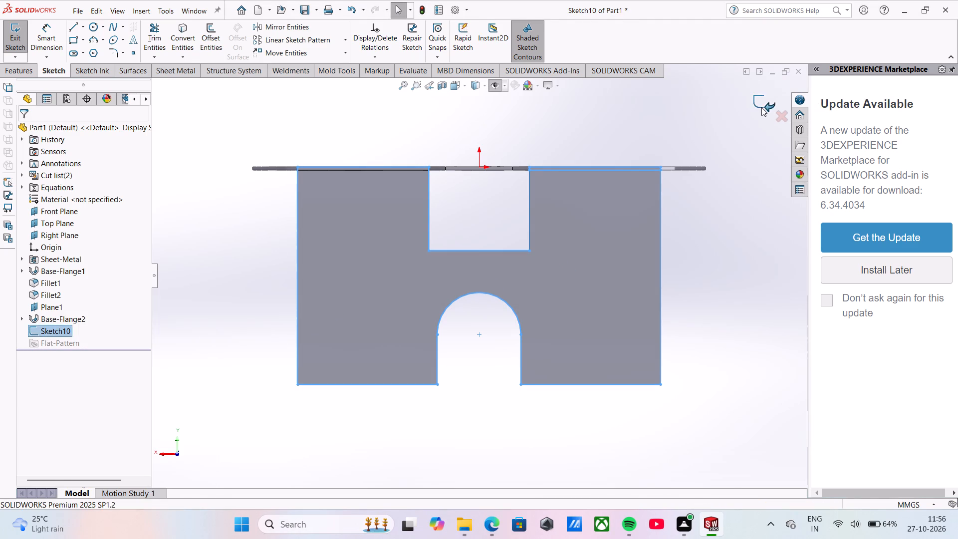
Reopen the notched outline's sketch in the back view and trim the extra line just below the top edge beside the rectangular notch.
left_click(41, 331)
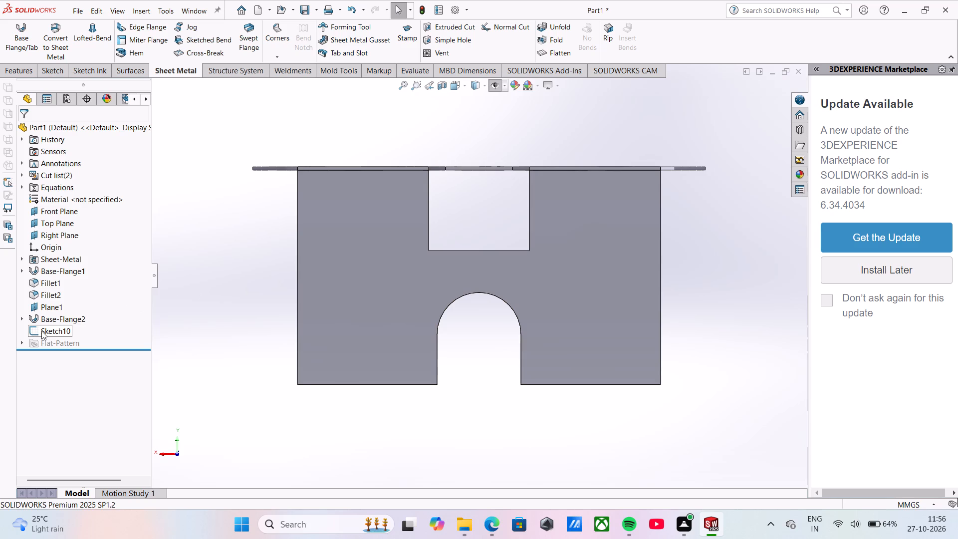
left_click(47, 297)
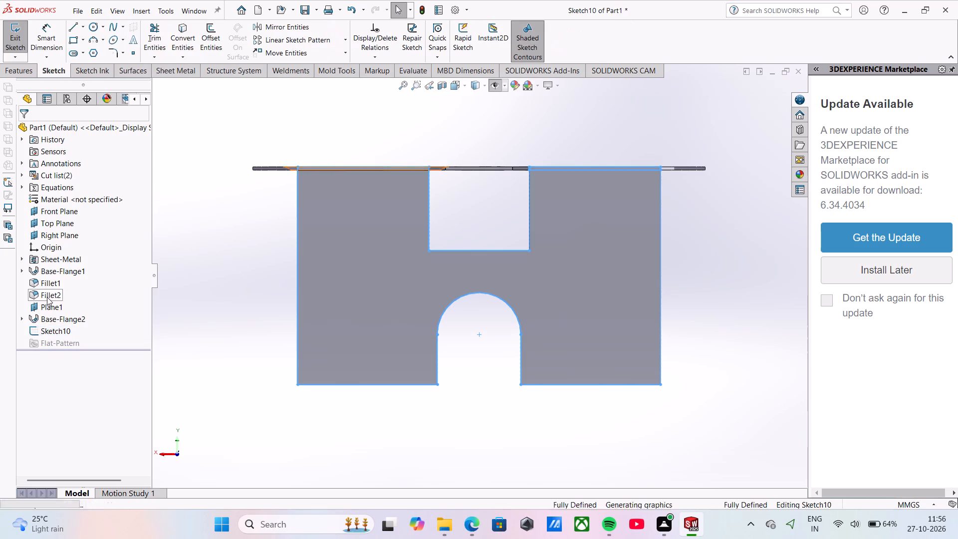
middle_click_drag(486, 274, 493, 287)
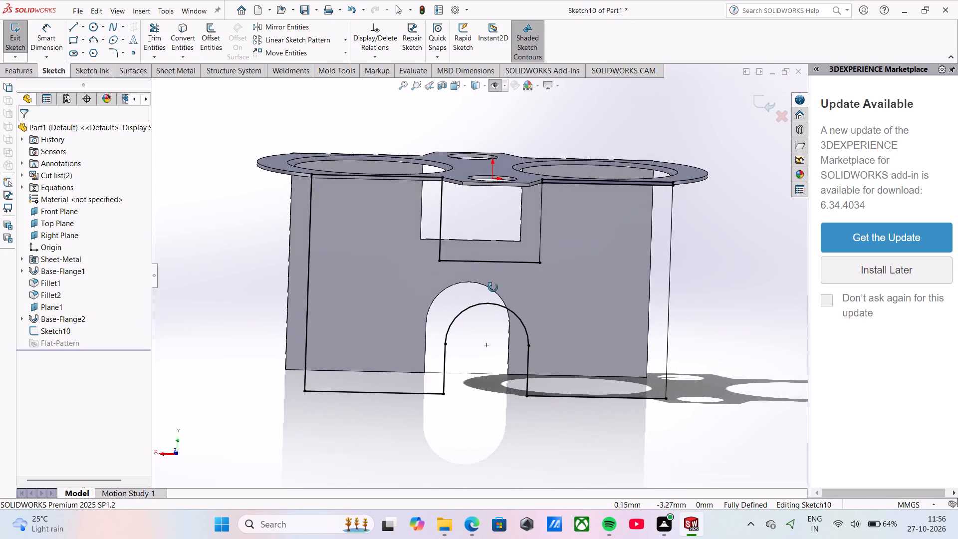
middle_click_drag(493, 287, 490, 269)
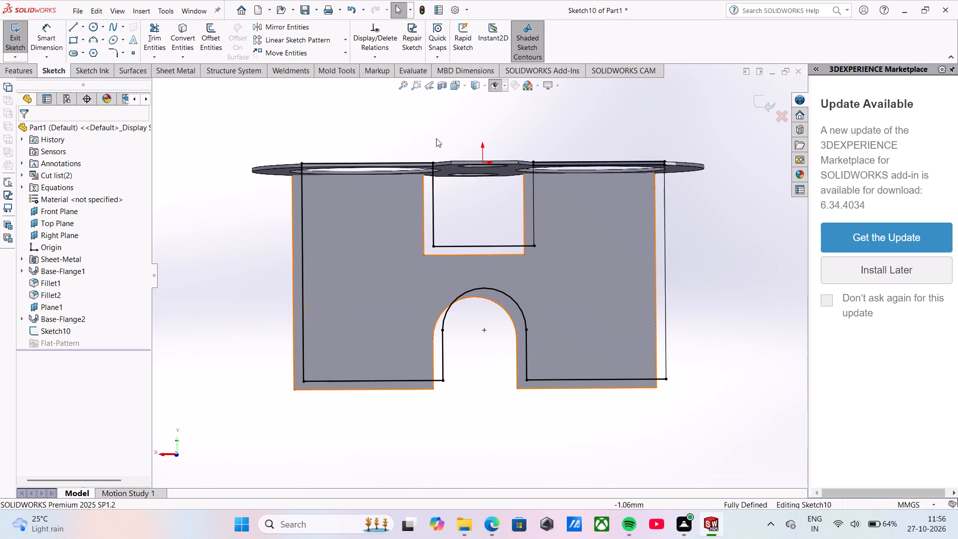
left_click(463, 88)
left_click(346, 307)
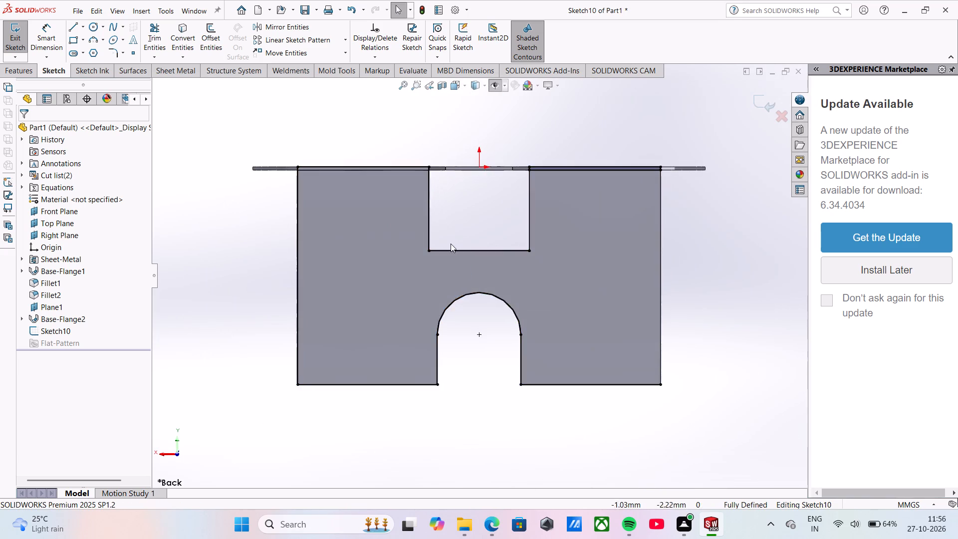
scroll(475, 314, "down", 2)
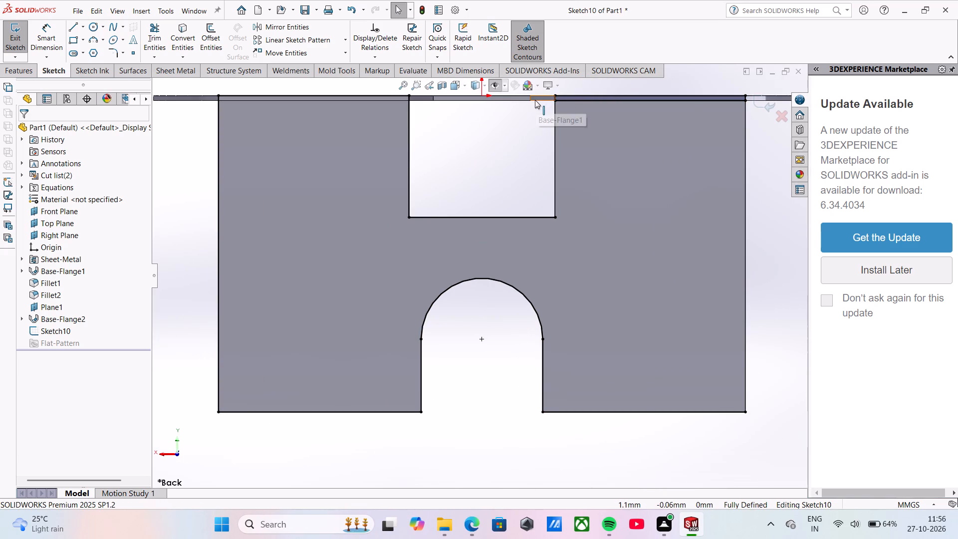
left_click(162, 41)
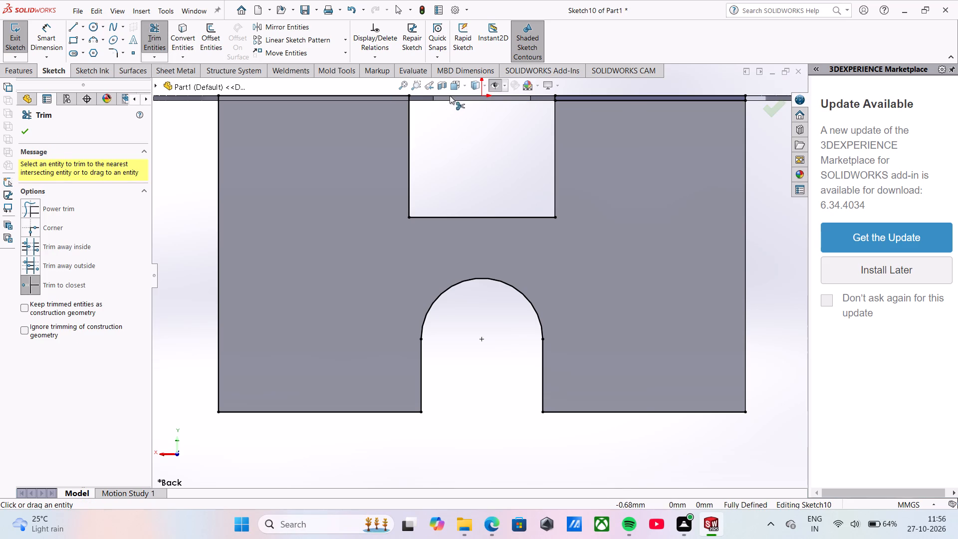
scroll(295, 115, "down", 4)
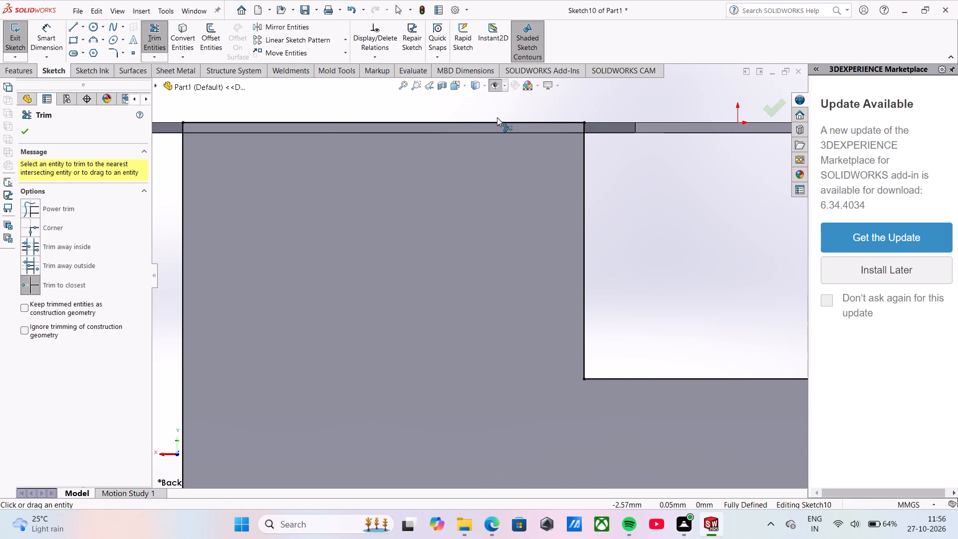
scroll(583, 173, "up", 4)
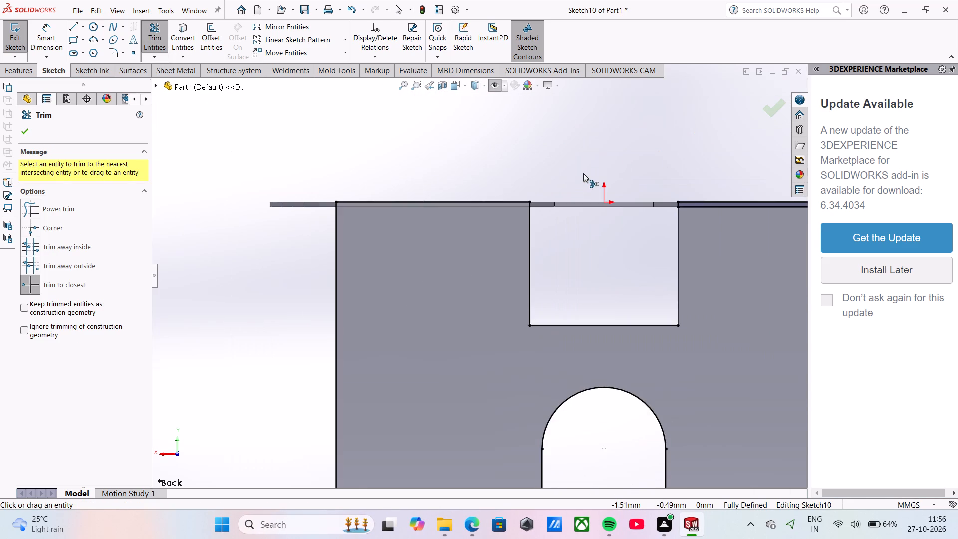
scroll(583, 173, "up", 1)
scroll(649, 213, "down", 4)
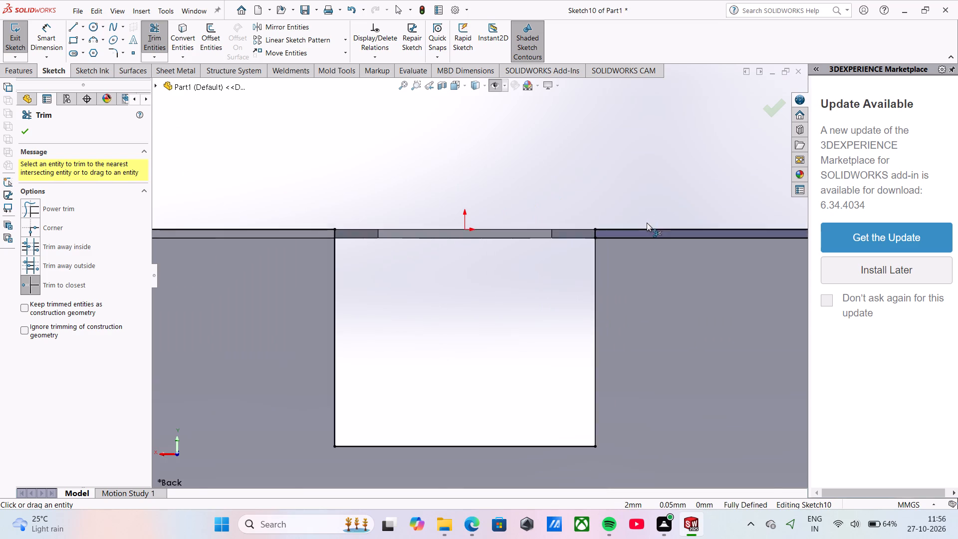
scroll(647, 223, "up", 4)
scroll(642, 272, "down", 2)
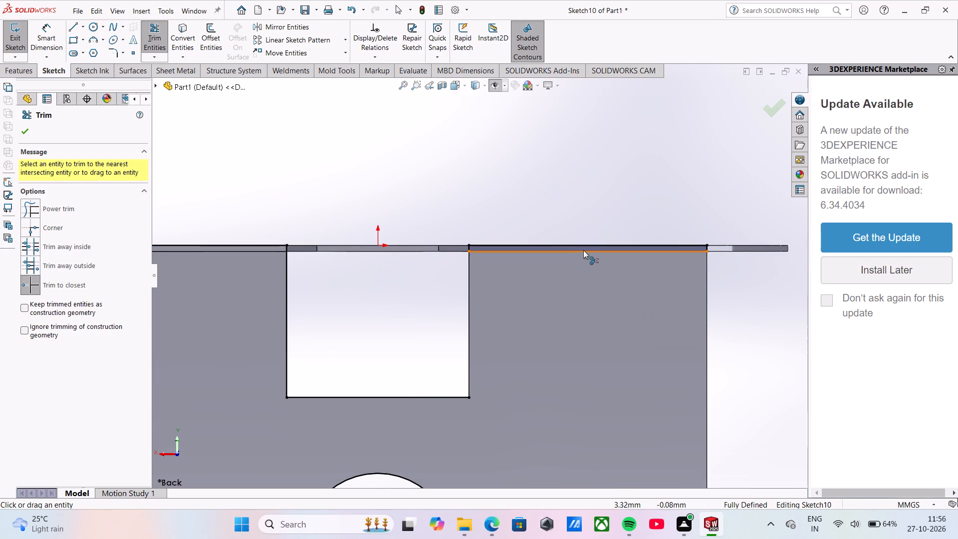
left_click(578, 253)
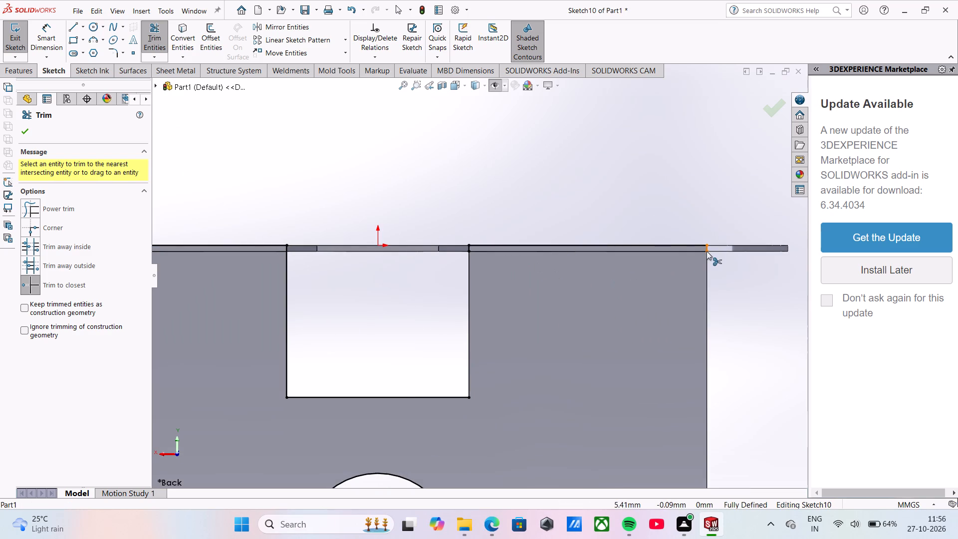
Trim the outline's outer vertical line on that same side, including the short segment at its top corner.
scroll(697, 335, "up", 3)
scroll(554, 295, "up", 1)
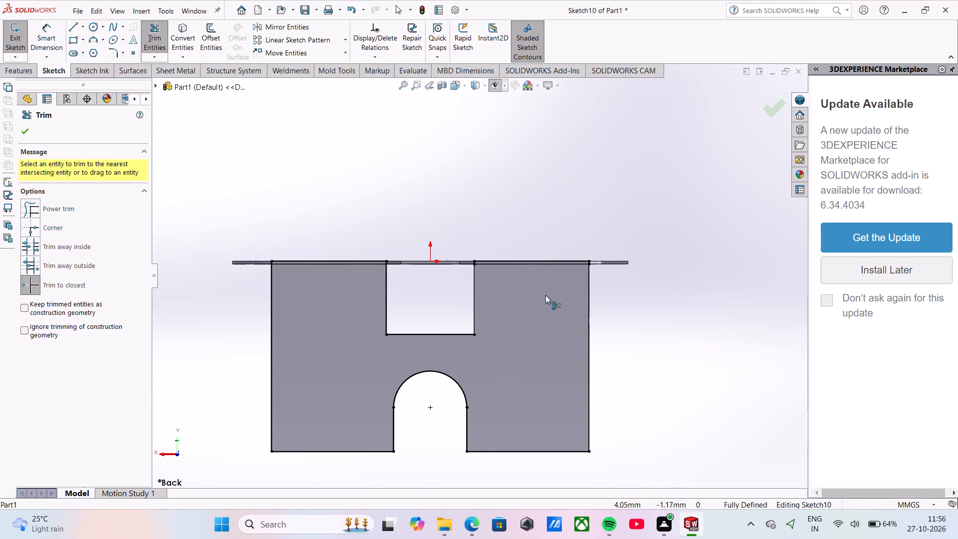
scroll(257, 270, "down", 5)
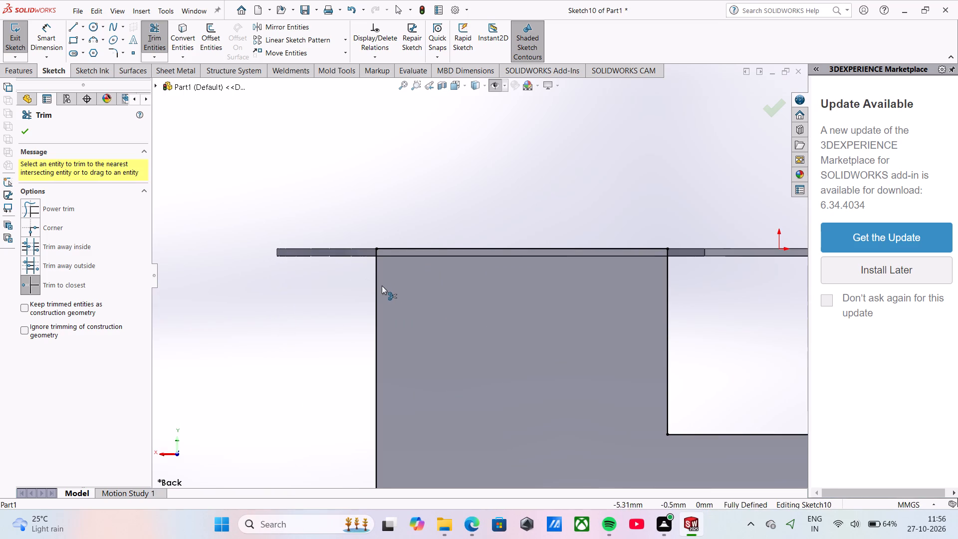
scroll(374, 267, "up", 7)
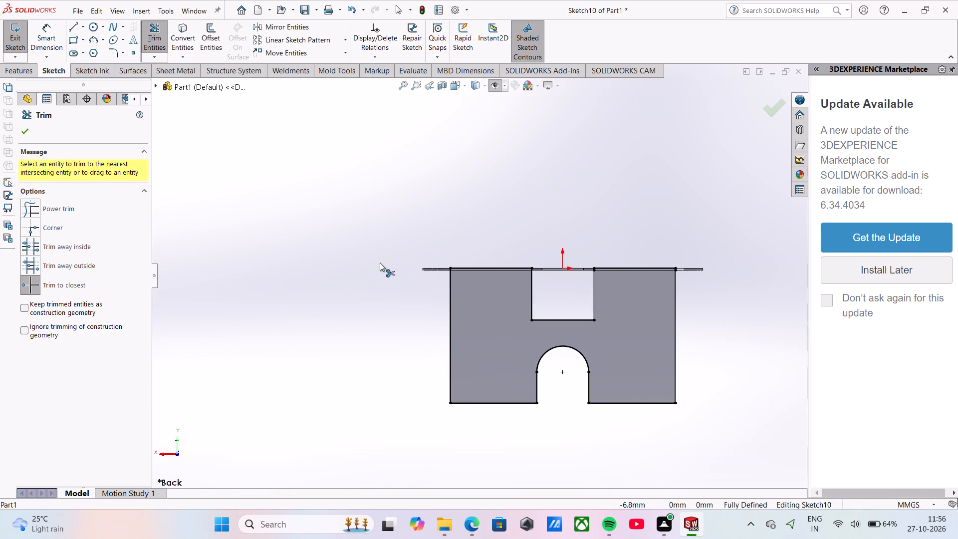
left_click(675, 366)
left_click(675, 345)
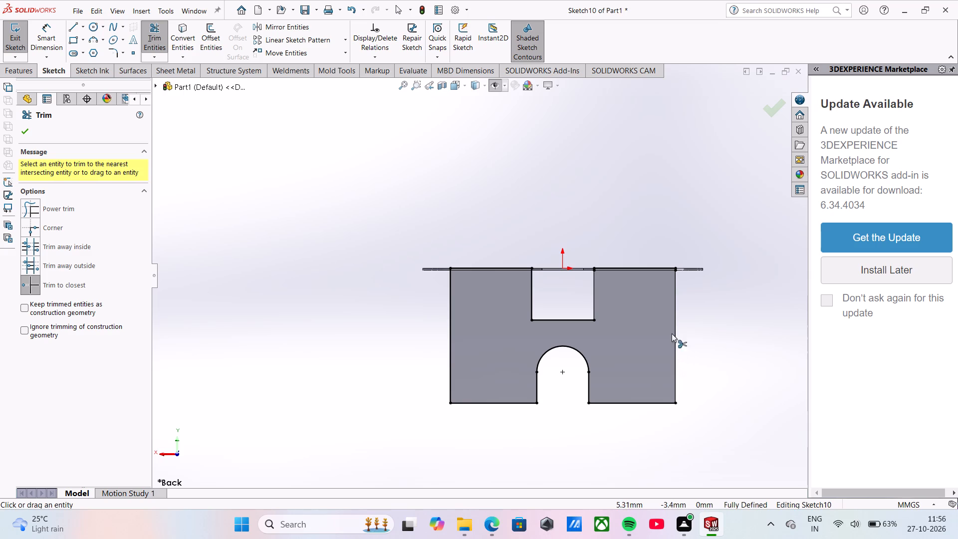
scroll(668, 293, "down", 4)
scroll(632, 260, "down", 5)
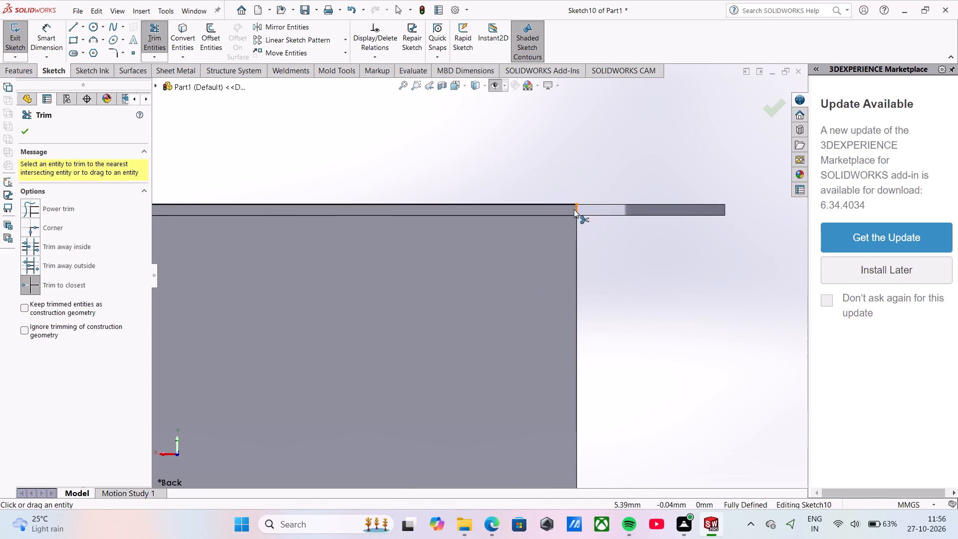
left_click(578, 208)
left_click(575, 209)
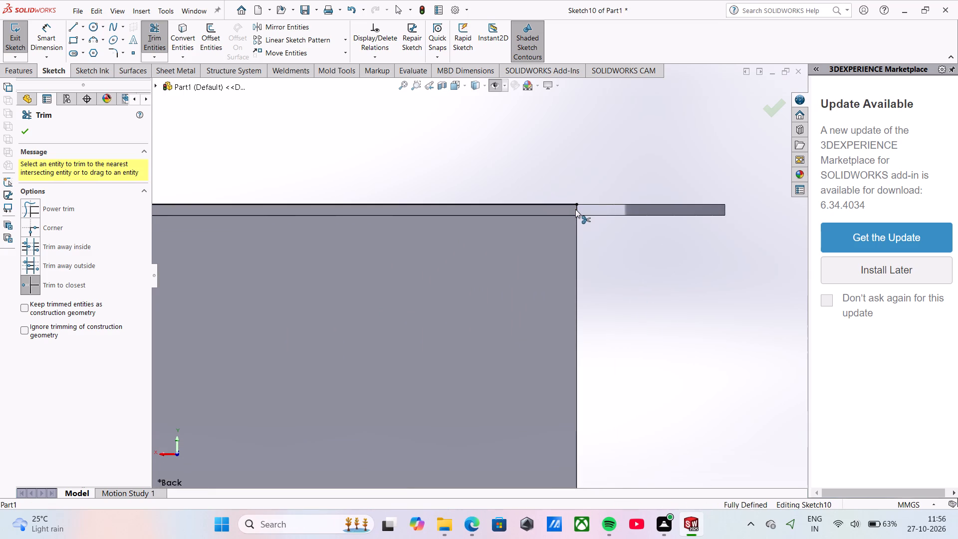
left_click(575, 210)
left_click(575, 214)
left_click(577, 211)
scroll(572, 222, "up", 7)
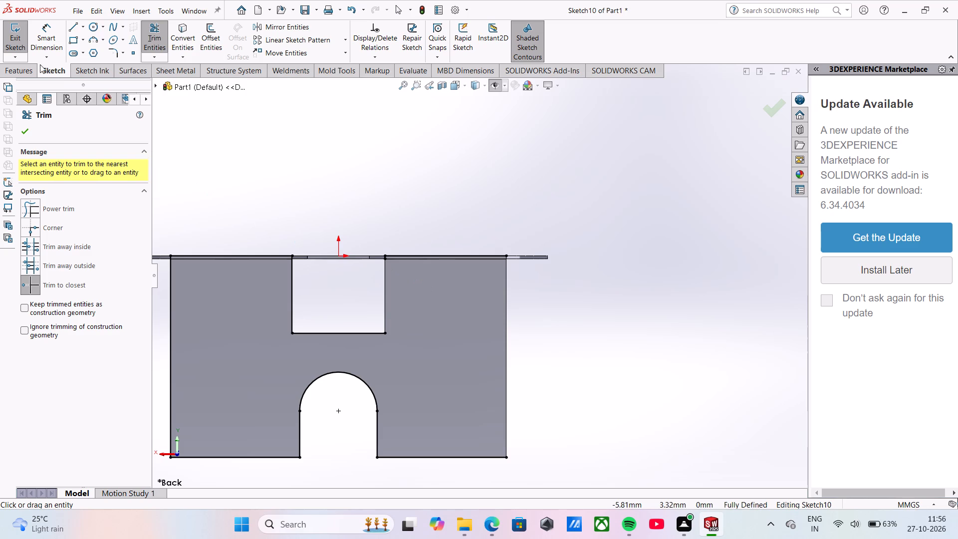
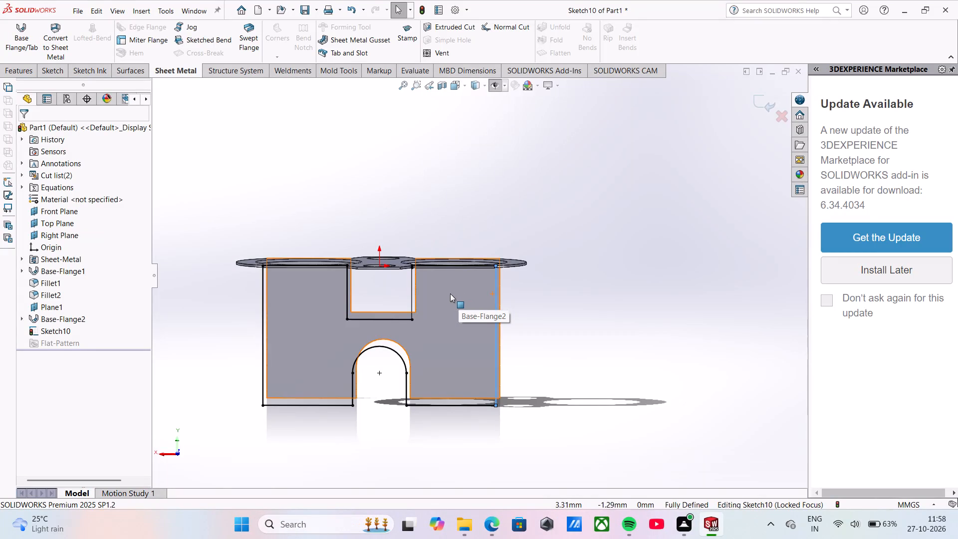
Examine the outline's top edge and corners beside the rectangular notch for leftover segments.
middle_click_drag(451, 298, 439, 373)
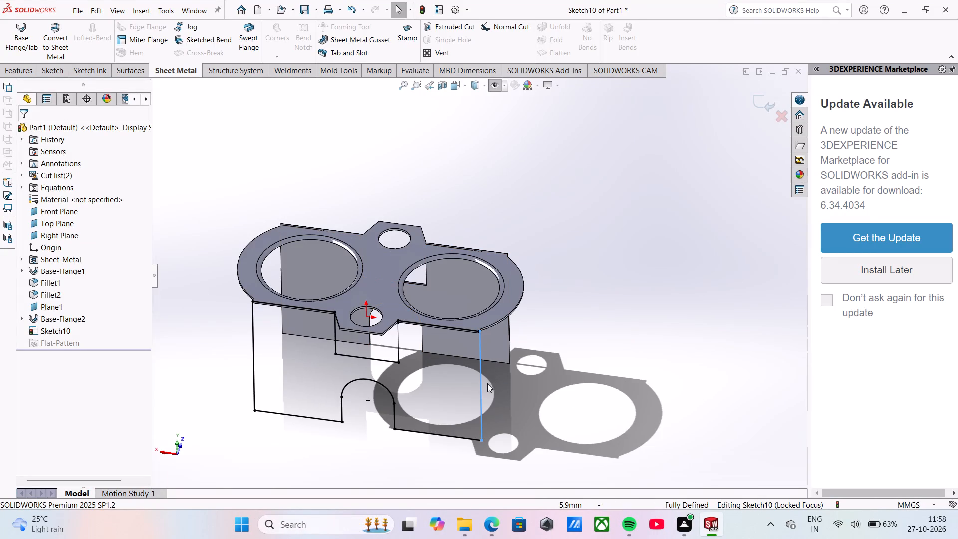
scroll(455, 370, "down", 4)
scroll(398, 348, "down", 3)
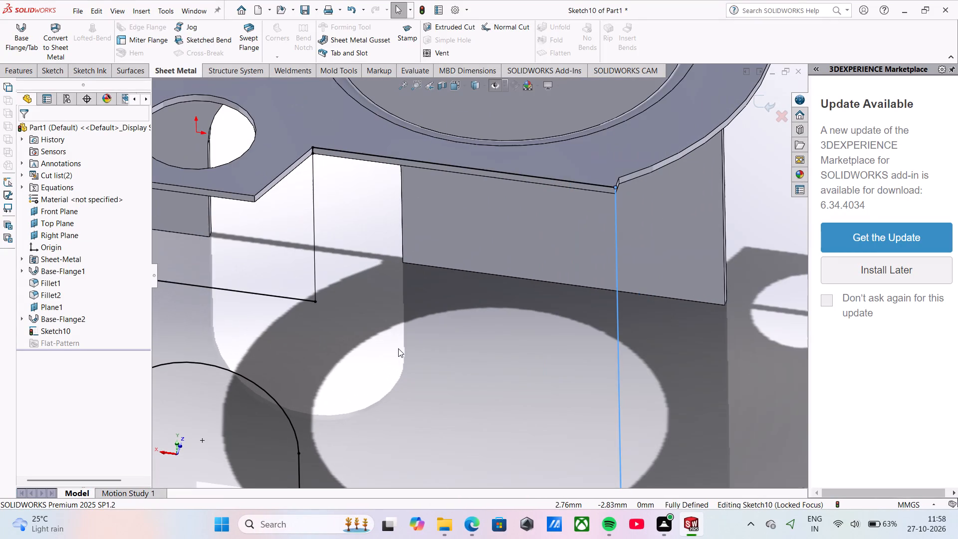
scroll(497, 180, "down", 1)
scroll(280, 151, "down", 5)
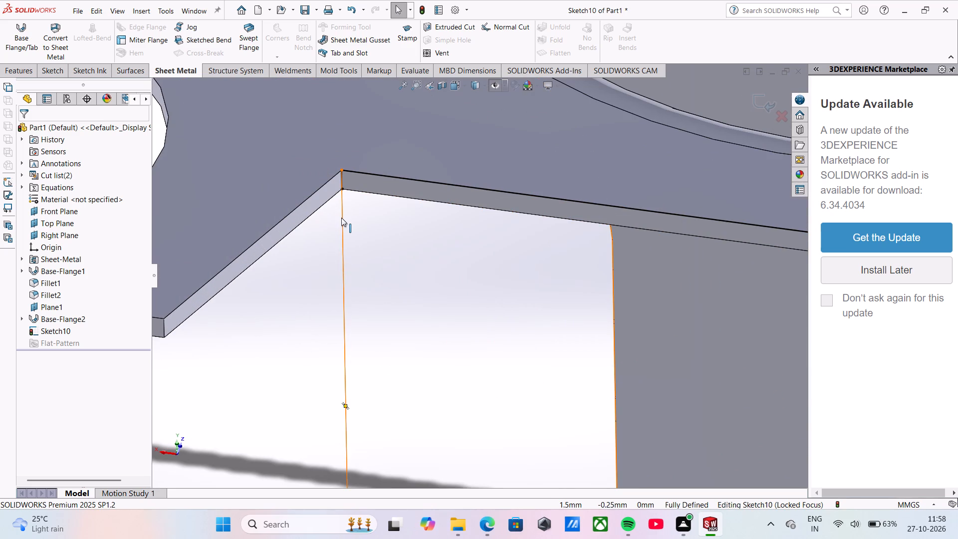
scroll(425, 385, "up", 9)
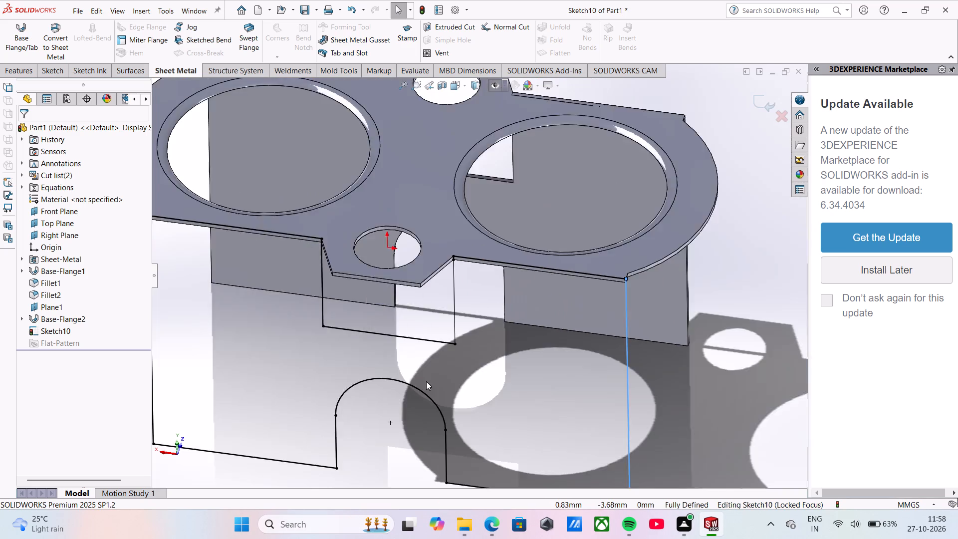
scroll(426, 381, "up", 3)
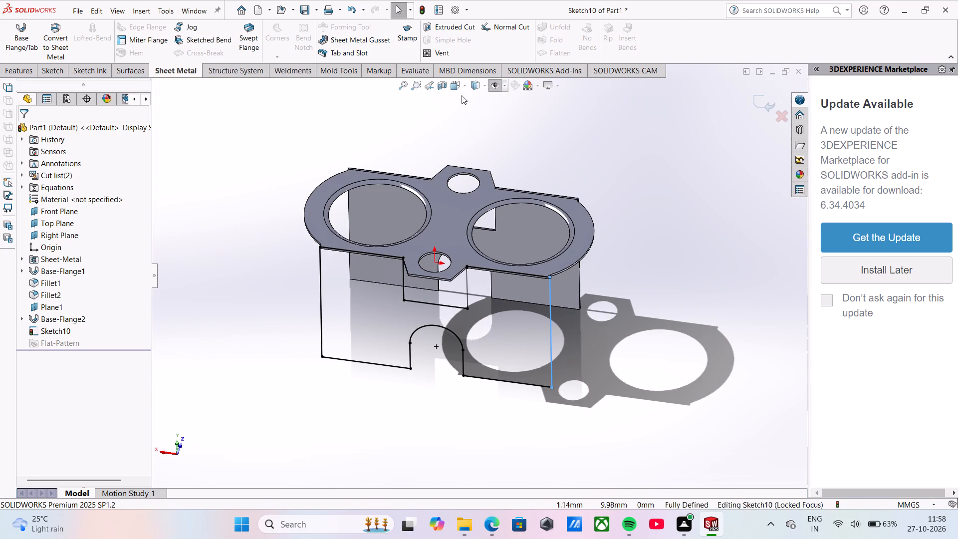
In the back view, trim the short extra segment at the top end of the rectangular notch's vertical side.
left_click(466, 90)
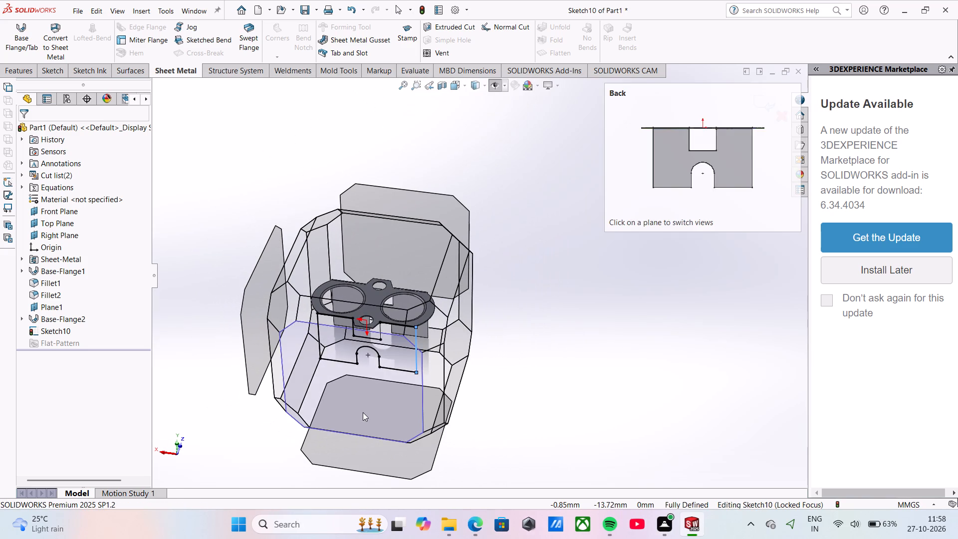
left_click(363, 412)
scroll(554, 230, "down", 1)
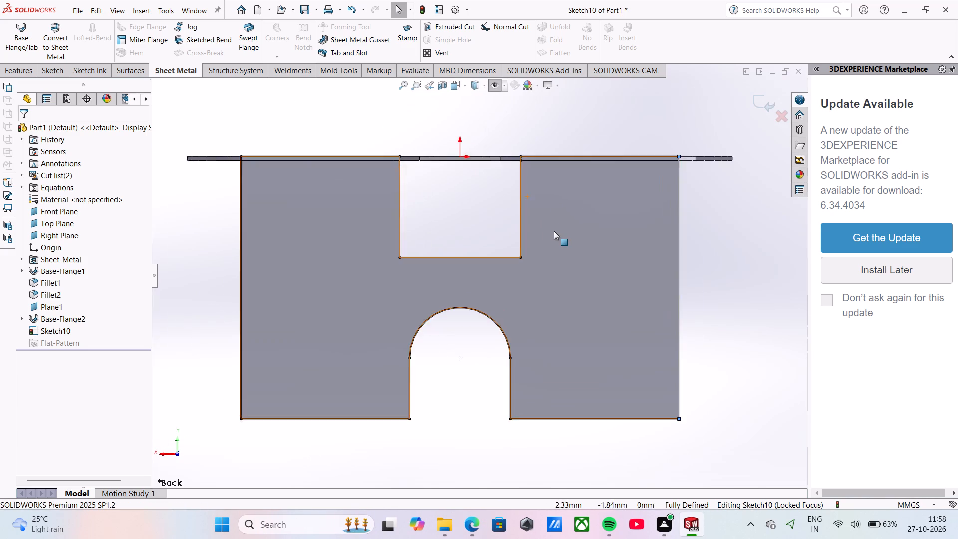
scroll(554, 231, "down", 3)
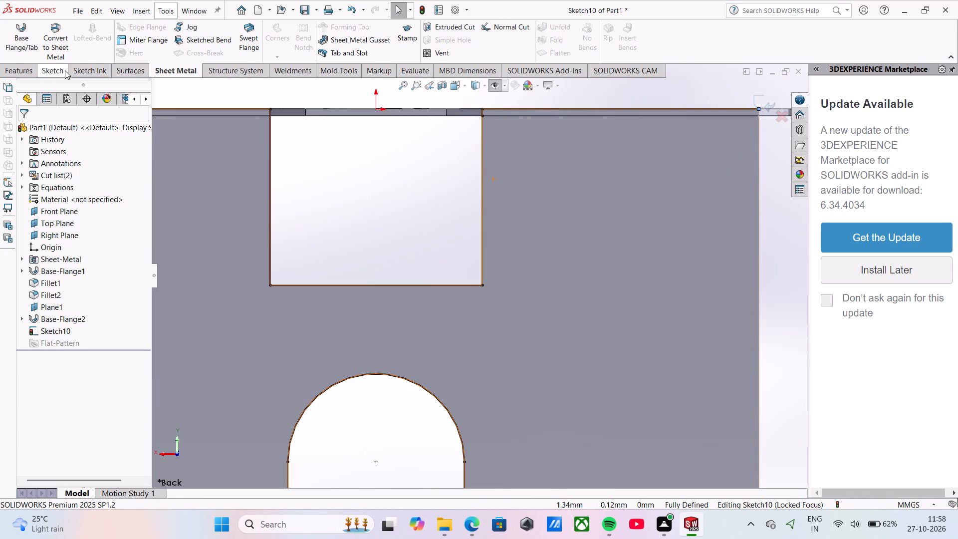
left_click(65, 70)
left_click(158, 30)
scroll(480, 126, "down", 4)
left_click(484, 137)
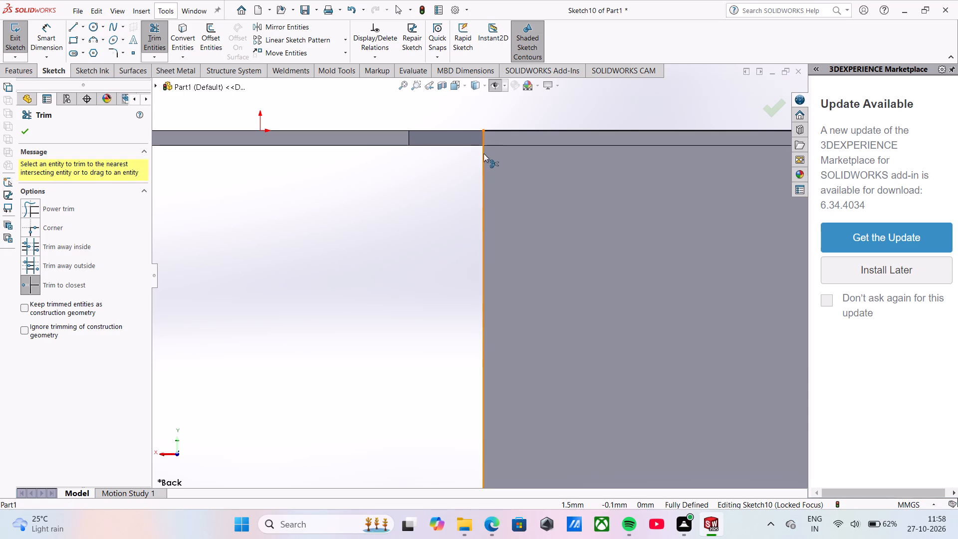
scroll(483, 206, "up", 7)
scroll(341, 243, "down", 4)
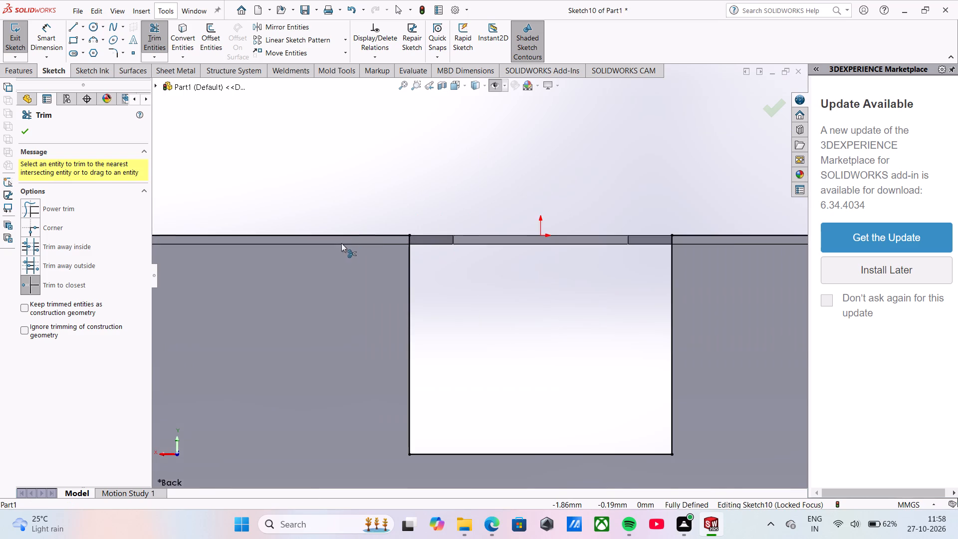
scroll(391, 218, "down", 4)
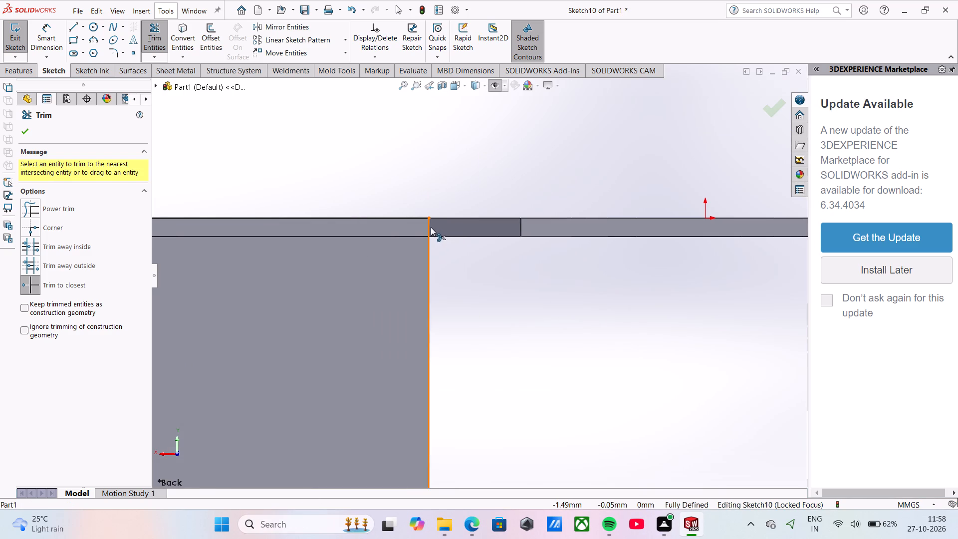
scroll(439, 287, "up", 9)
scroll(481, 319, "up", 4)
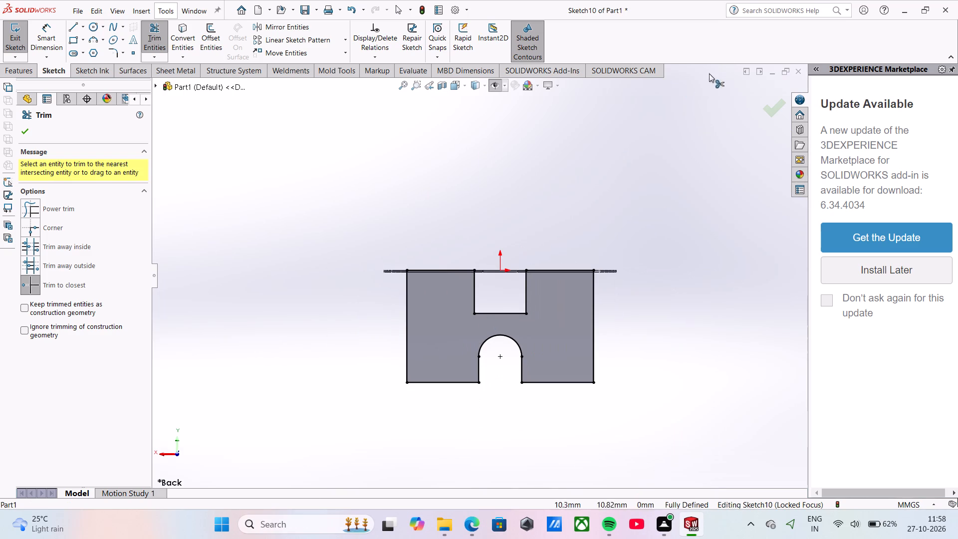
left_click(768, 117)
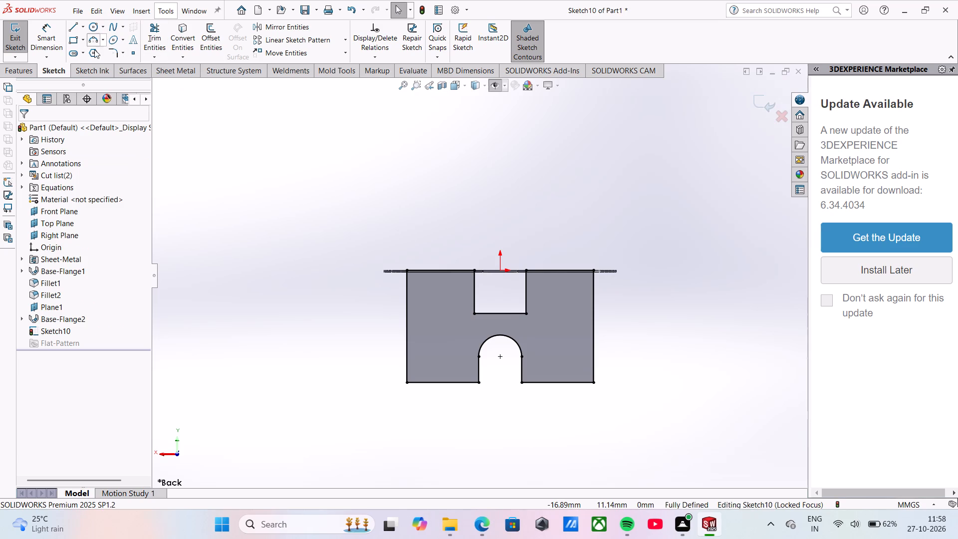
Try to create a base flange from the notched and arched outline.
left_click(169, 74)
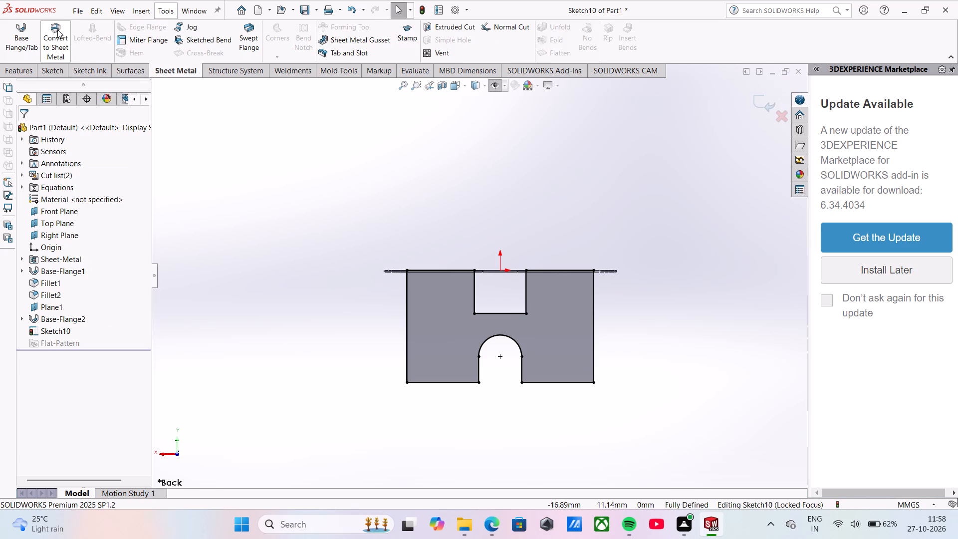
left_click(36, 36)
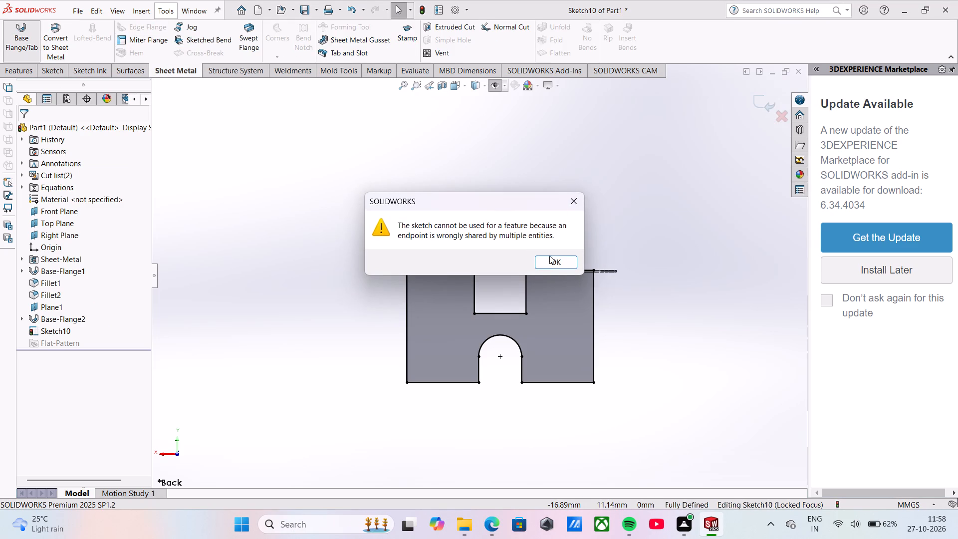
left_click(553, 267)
Exit the notched and arched outline's sketch and delete Sketch10 from the part.
scroll(481, 287, "down", 5)
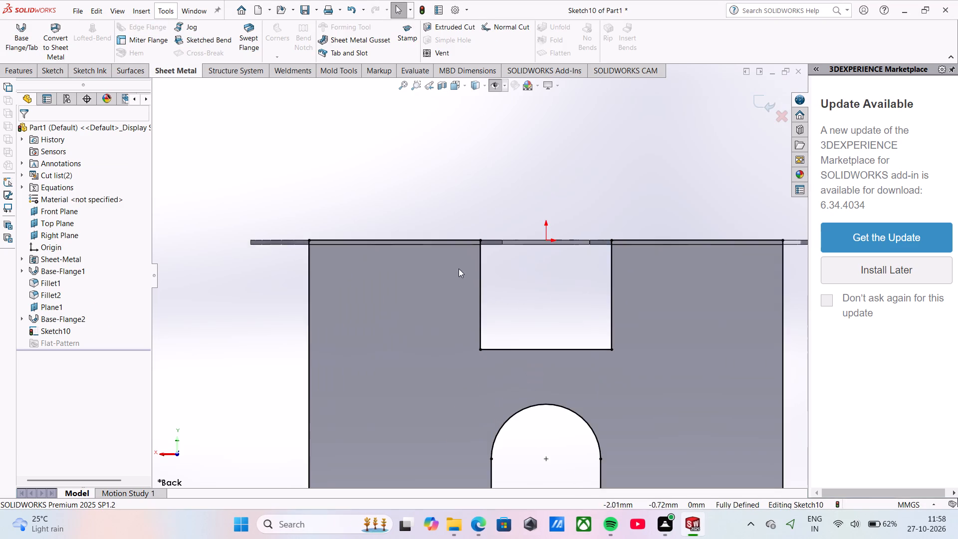
scroll(461, 263, "down", 5)
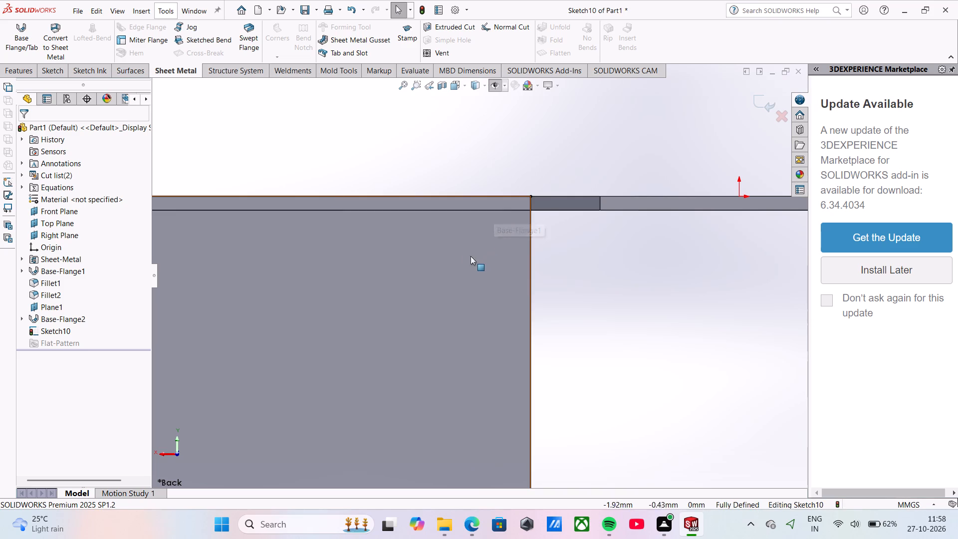
scroll(239, 220, "up", 4)
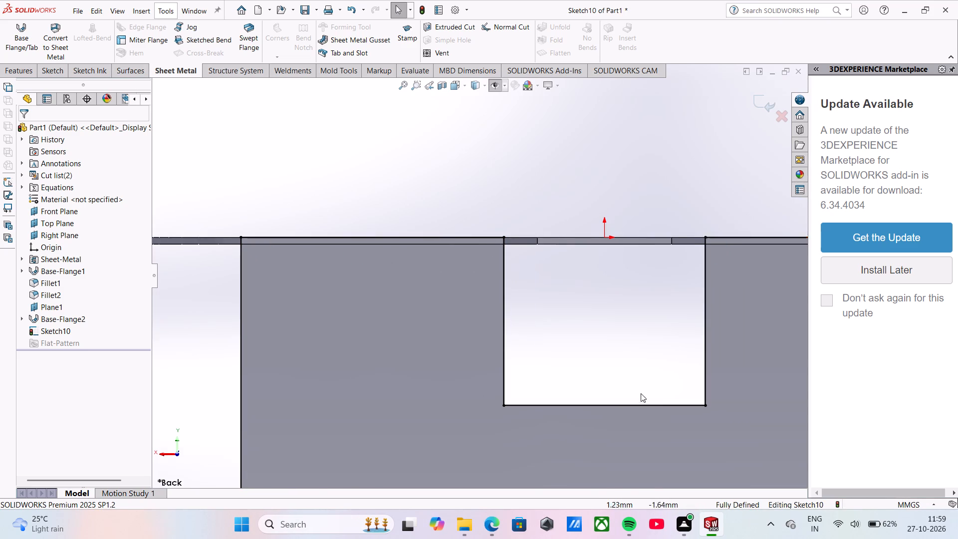
scroll(639, 395, "up", 5)
middle_click_drag(629, 399, 581, 426)
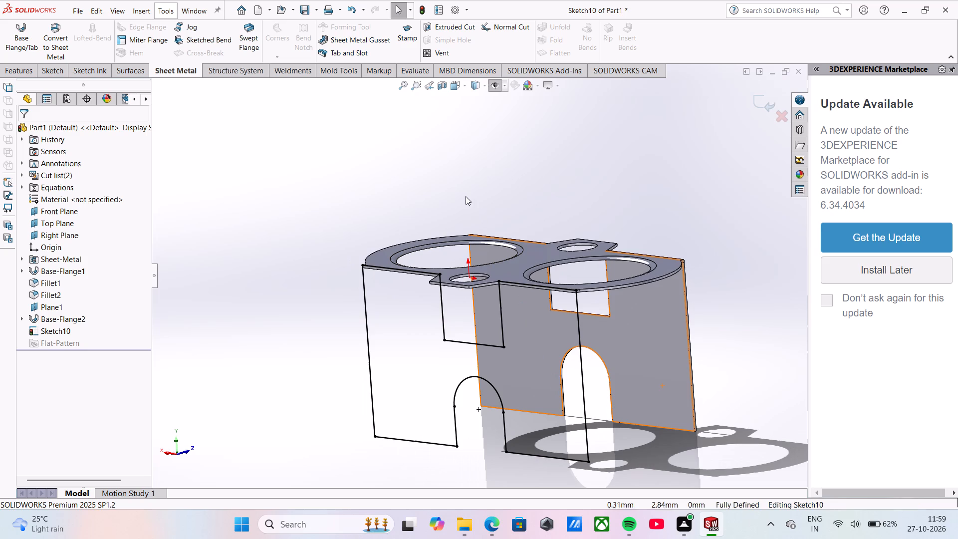
right_click(64, 330)
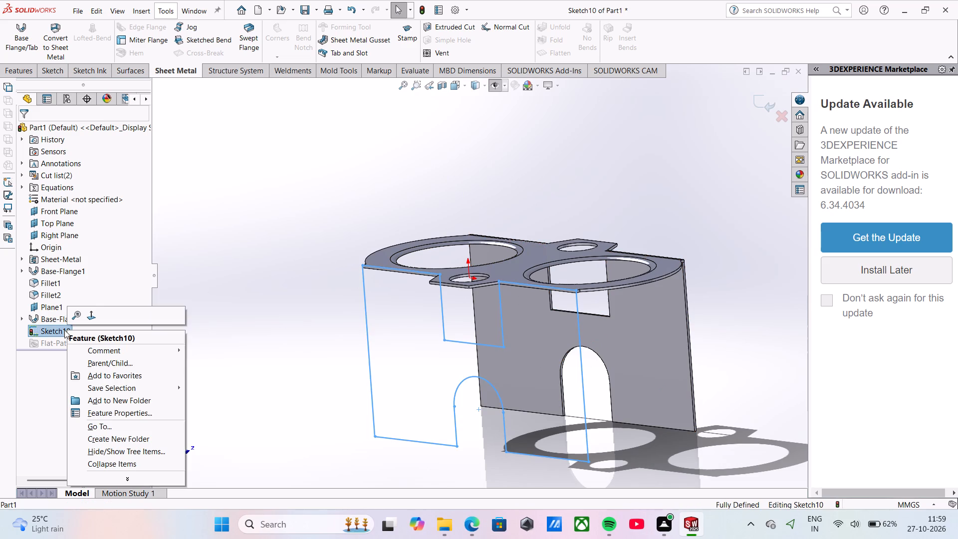
left_click(764, 108)
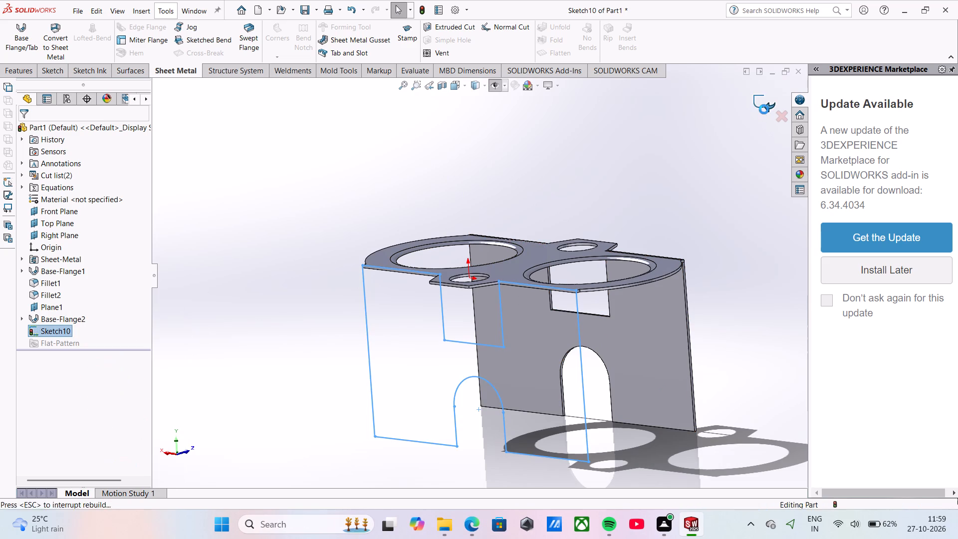
right_click(42, 333)
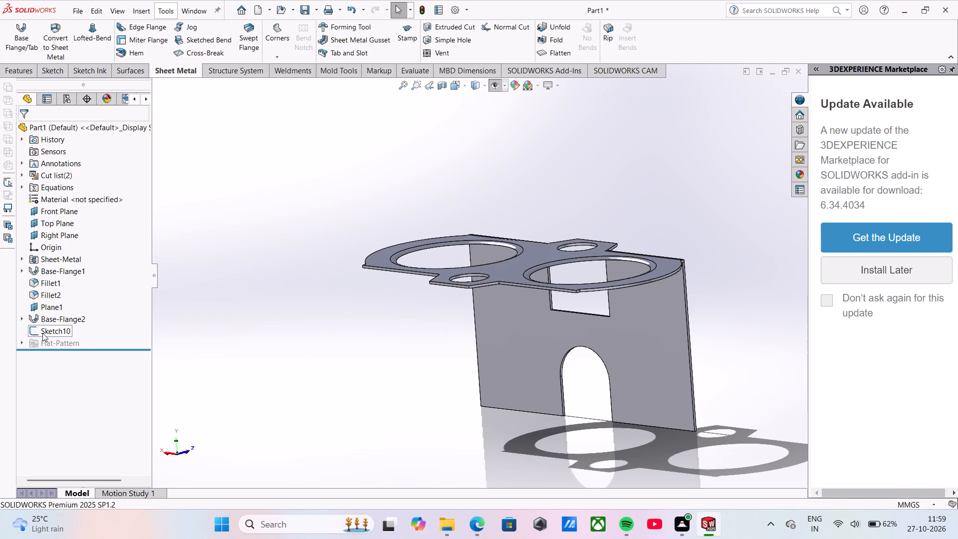
left_click(66, 393)
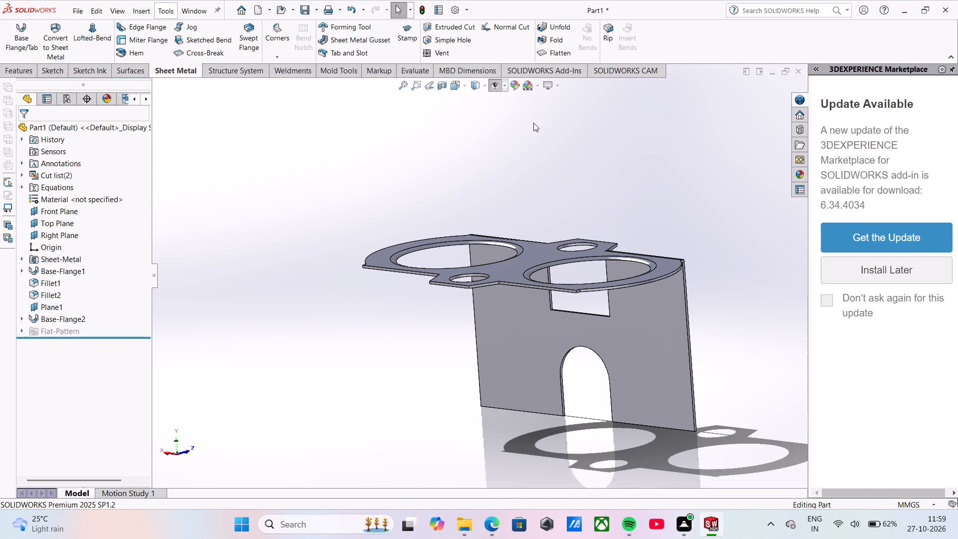
Turn on the display of the reference planes in the model view.
left_click(505, 86)
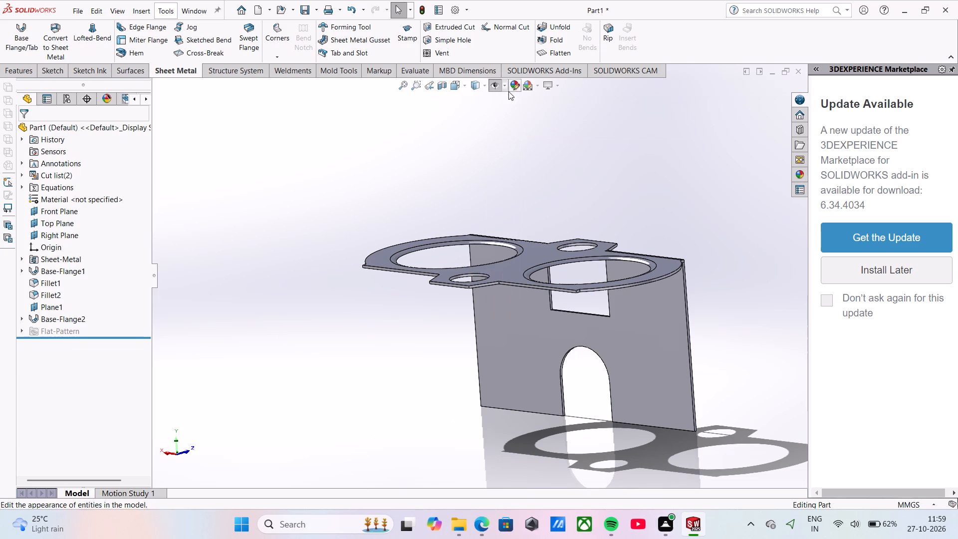
left_click(496, 81)
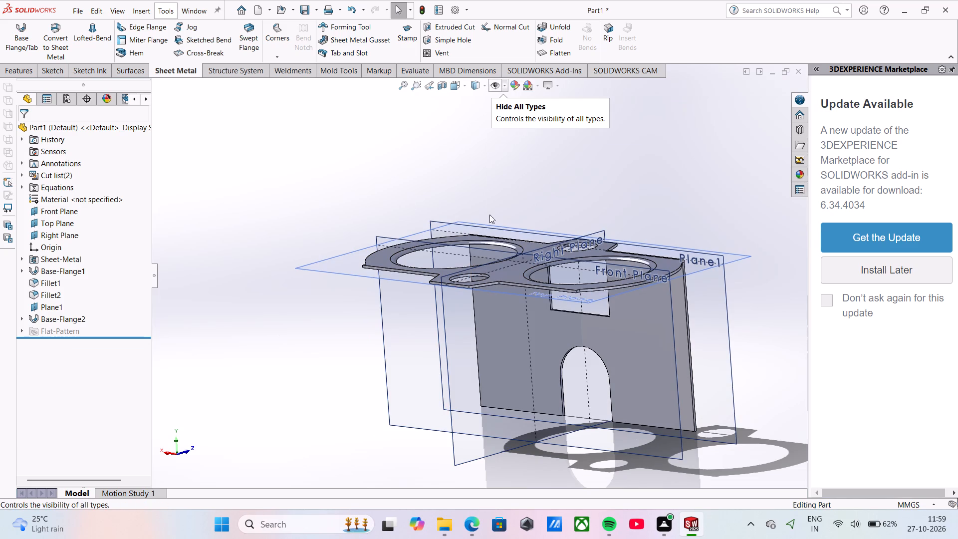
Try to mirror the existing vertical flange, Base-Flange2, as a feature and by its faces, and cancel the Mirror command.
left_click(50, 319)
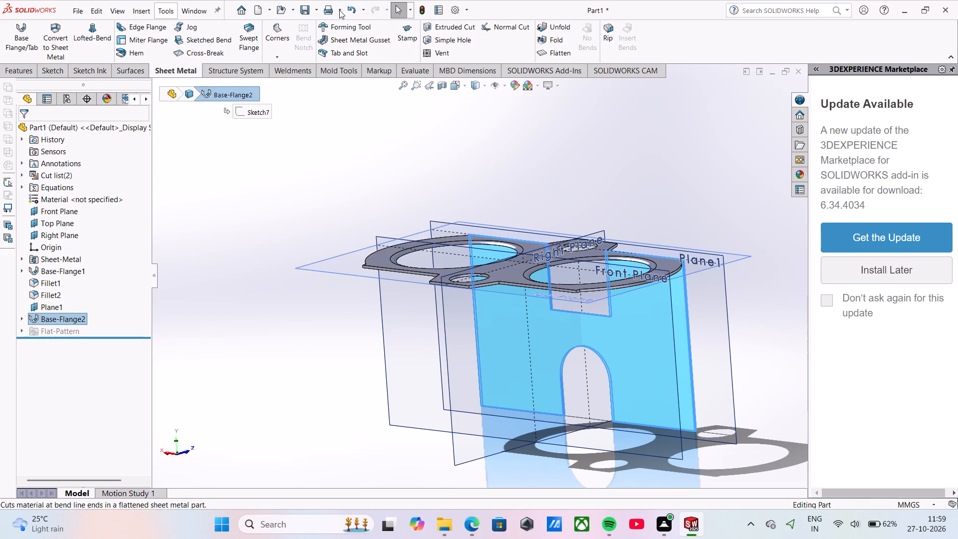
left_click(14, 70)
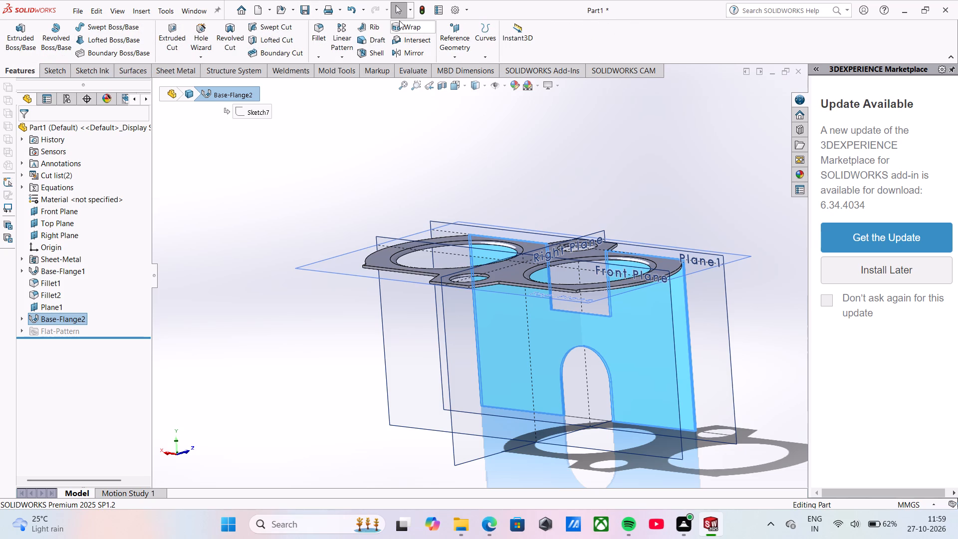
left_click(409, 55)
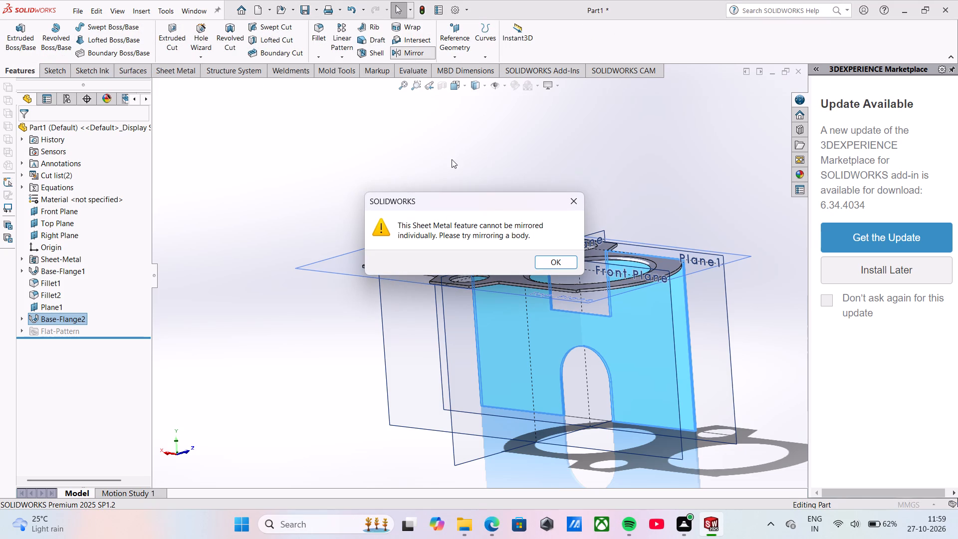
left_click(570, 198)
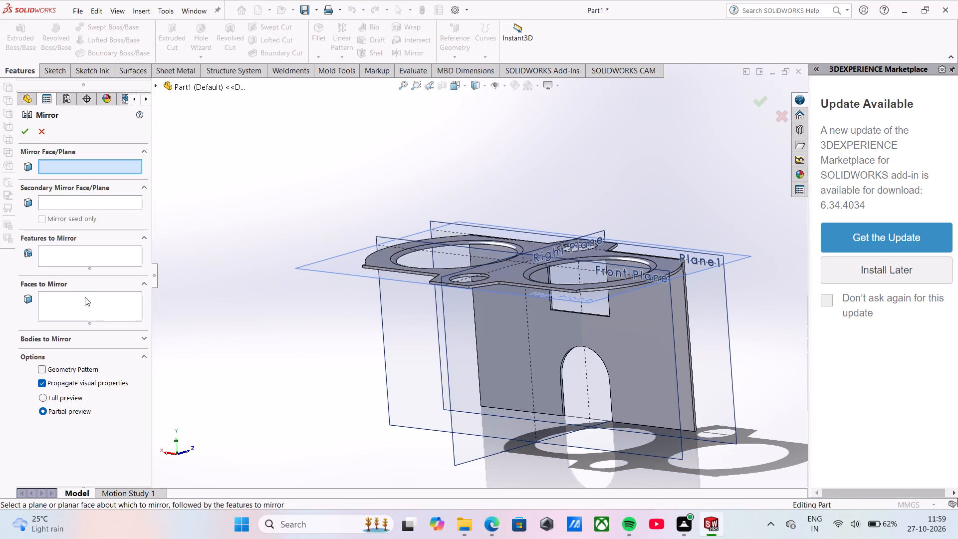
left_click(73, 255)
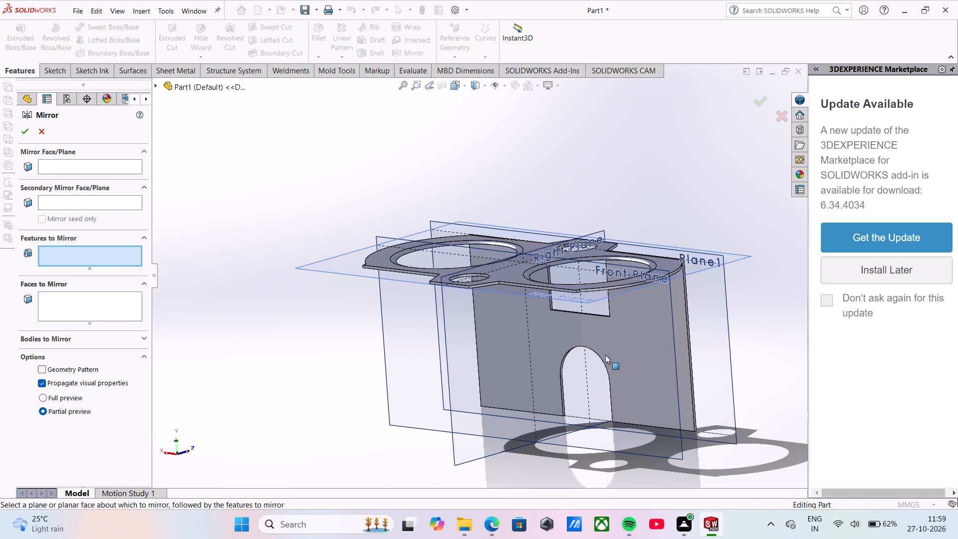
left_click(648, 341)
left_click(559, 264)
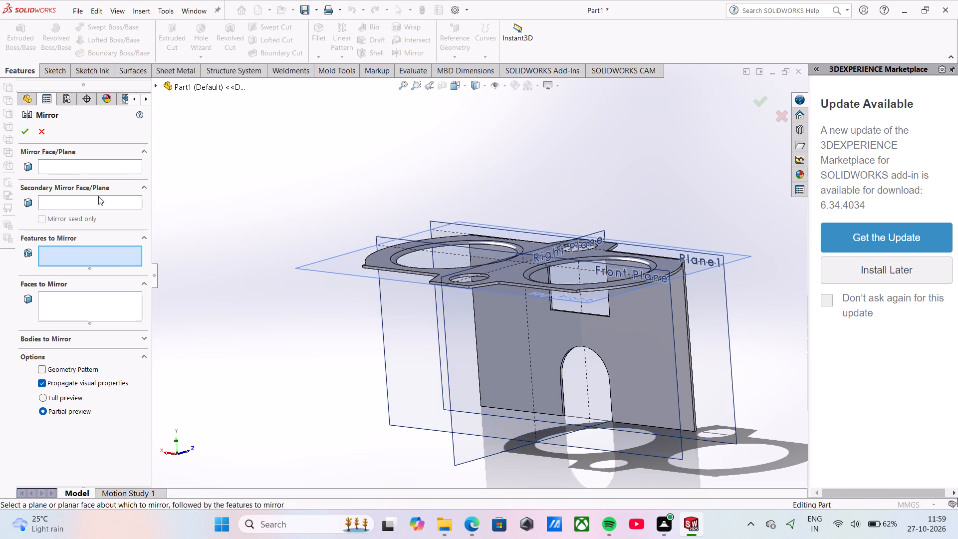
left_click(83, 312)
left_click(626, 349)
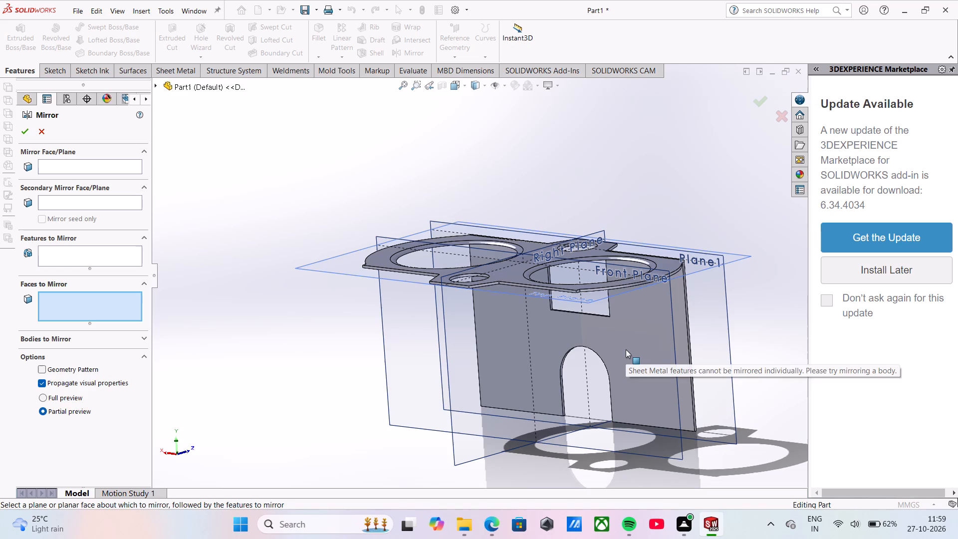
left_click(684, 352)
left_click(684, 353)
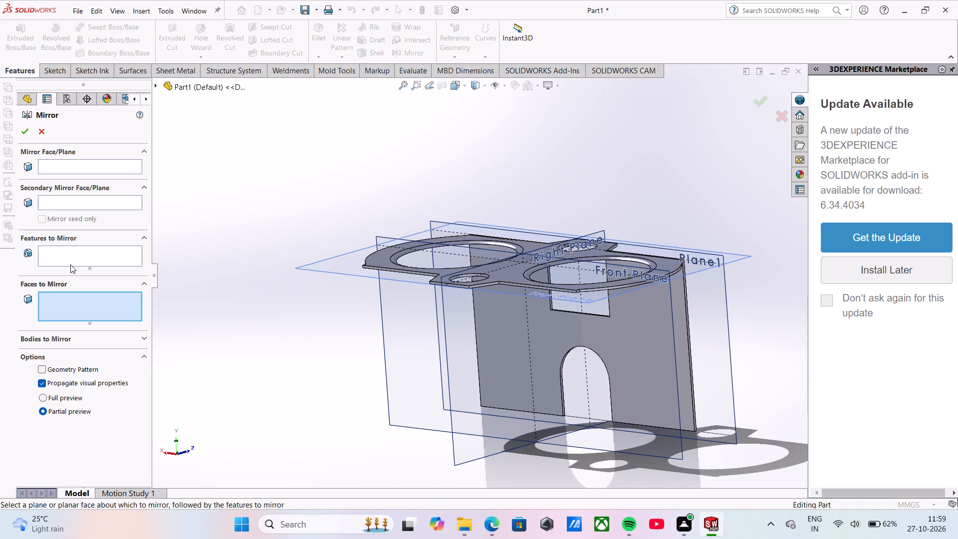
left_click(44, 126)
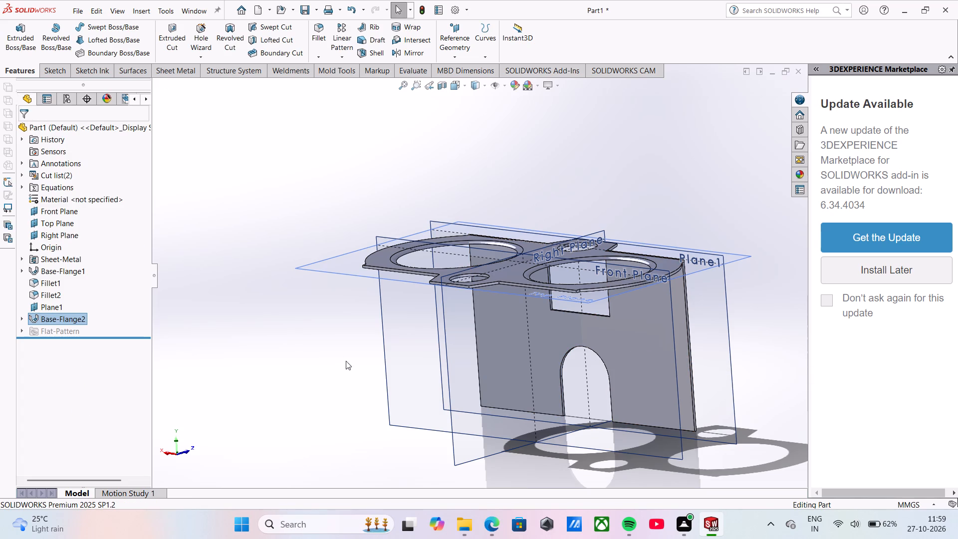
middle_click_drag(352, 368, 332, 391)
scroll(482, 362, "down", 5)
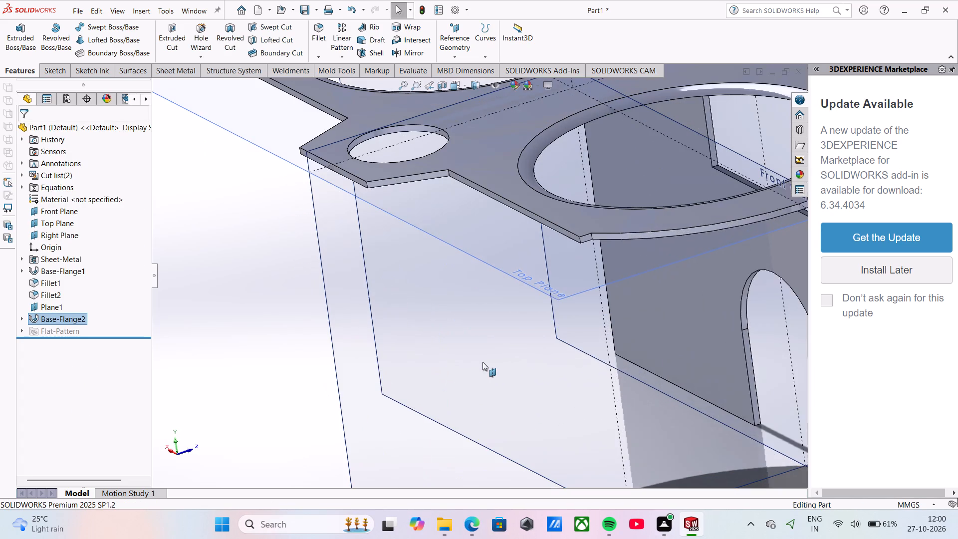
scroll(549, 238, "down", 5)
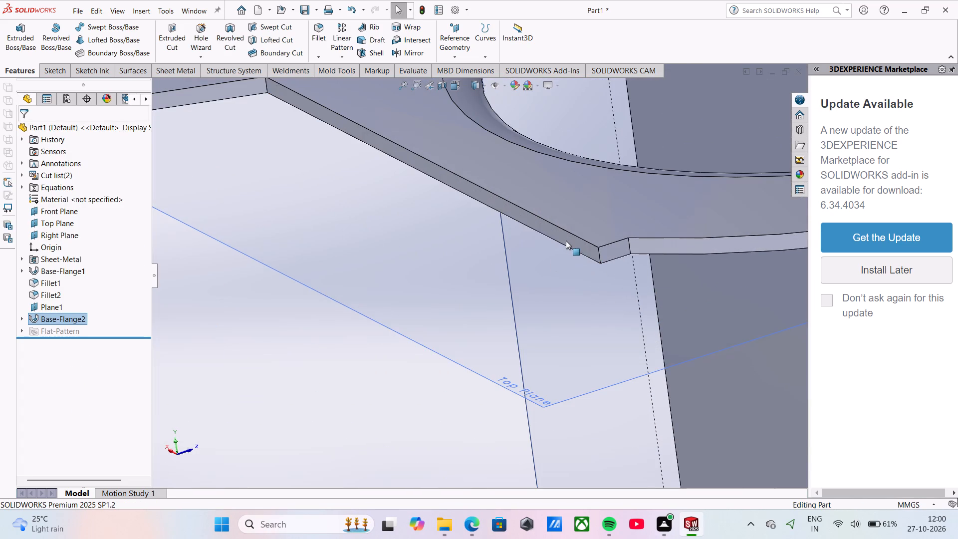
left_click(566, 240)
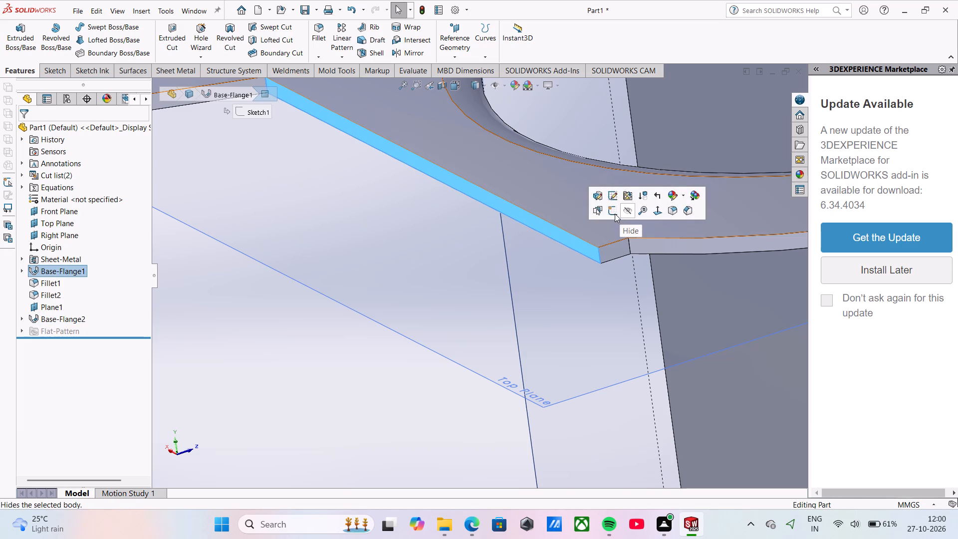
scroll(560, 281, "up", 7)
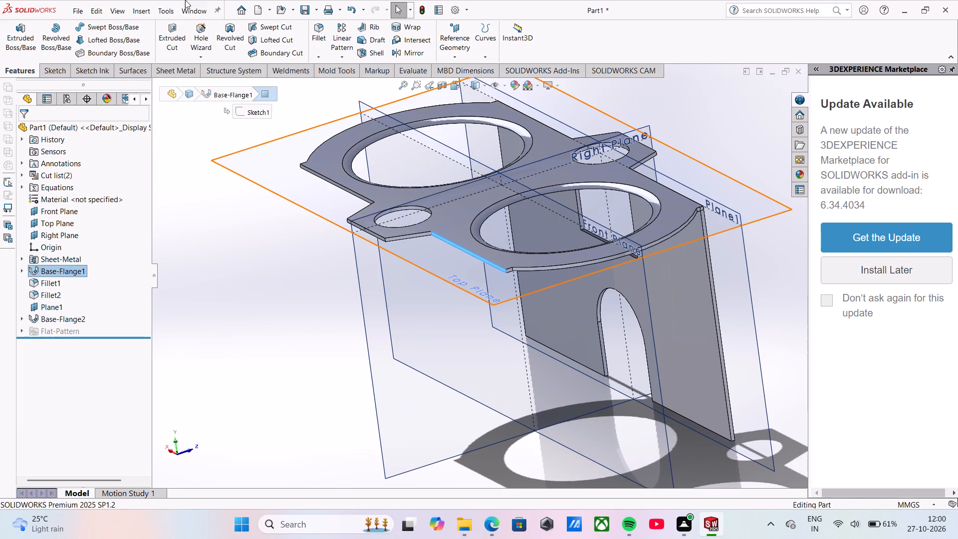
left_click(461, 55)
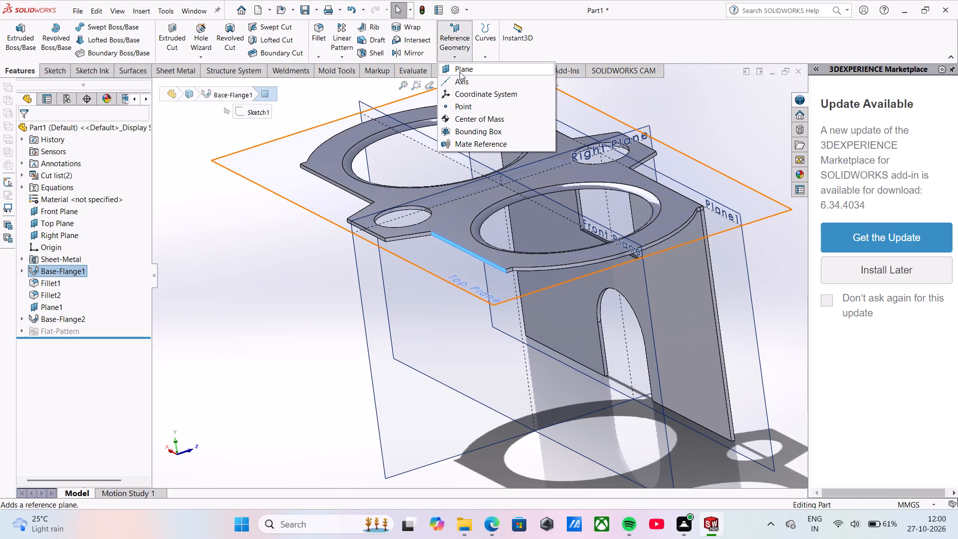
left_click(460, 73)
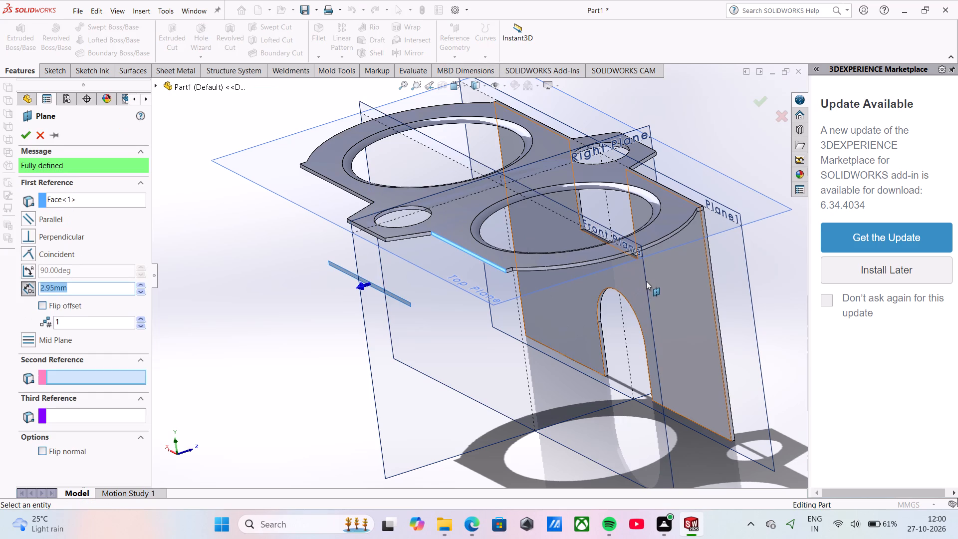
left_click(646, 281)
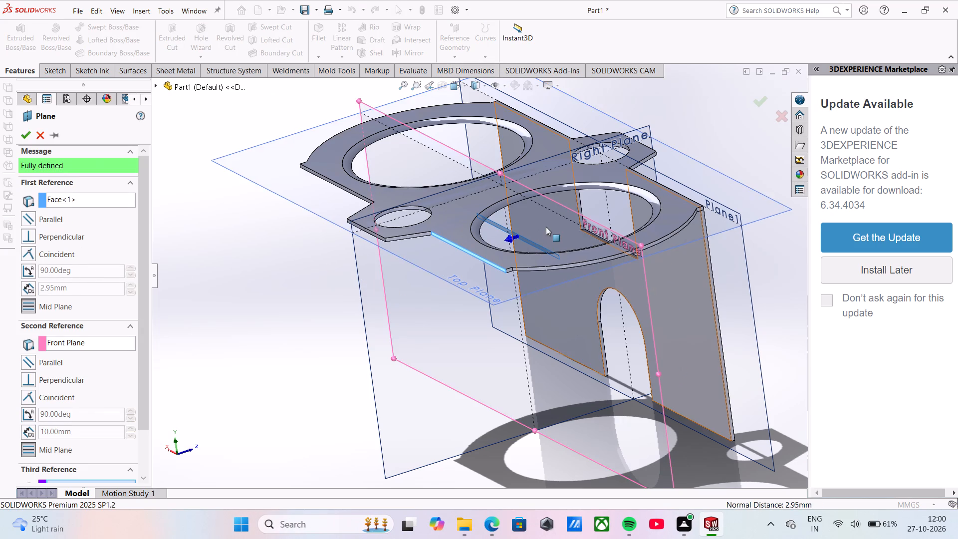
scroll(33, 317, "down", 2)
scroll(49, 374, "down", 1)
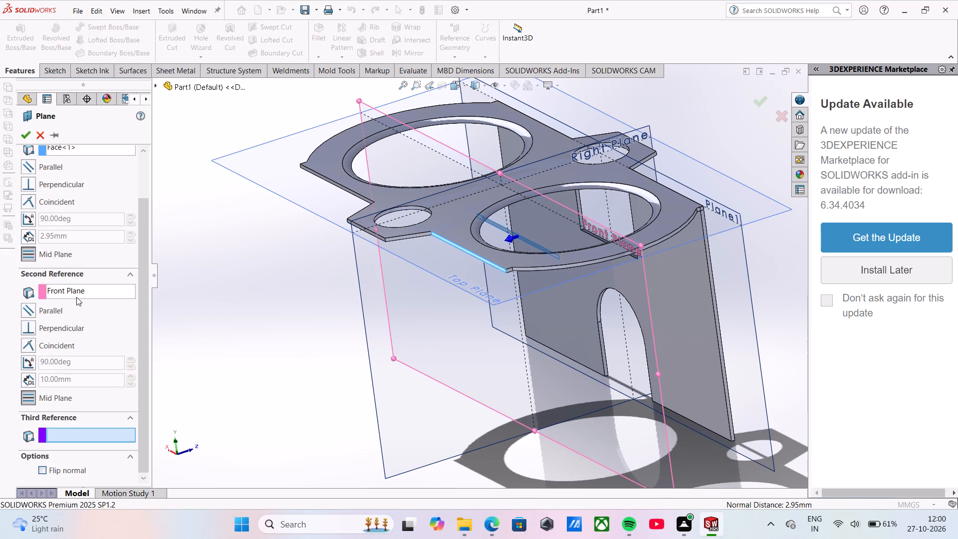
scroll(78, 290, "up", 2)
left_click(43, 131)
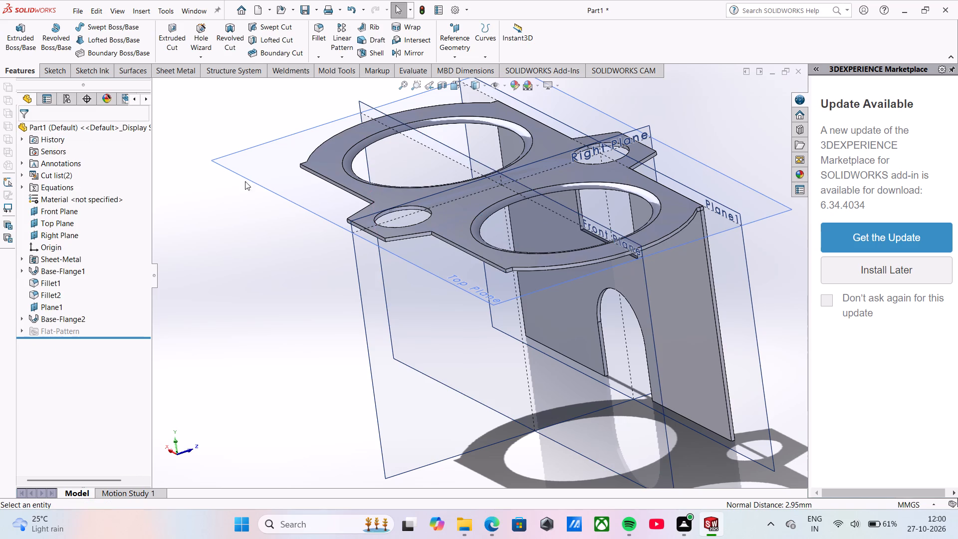
Create a reference plane offset 2.95 mm from the Front Plane, flipped to the side opposite the existing vertical flange.
middle_click_drag(648, 308, 640, 288)
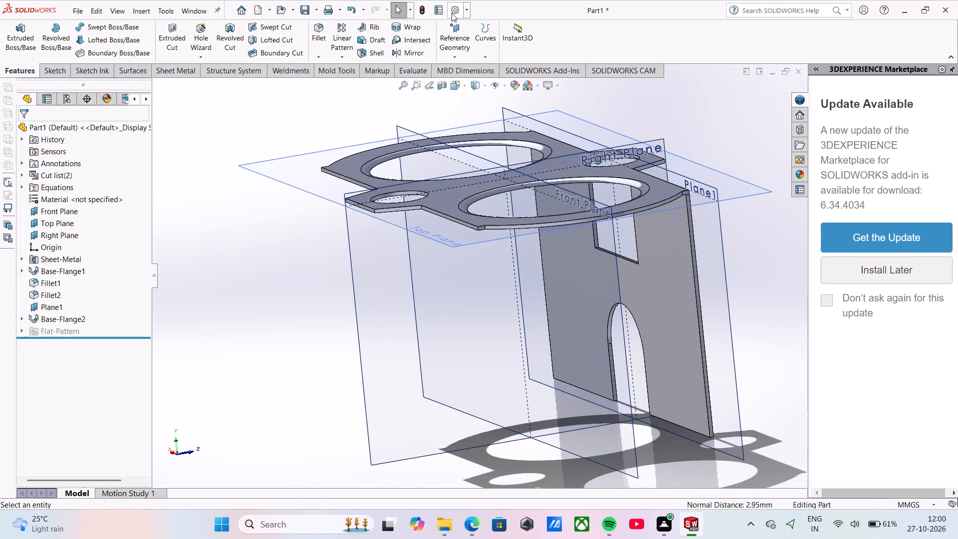
left_click(453, 28)
left_click(483, 73)
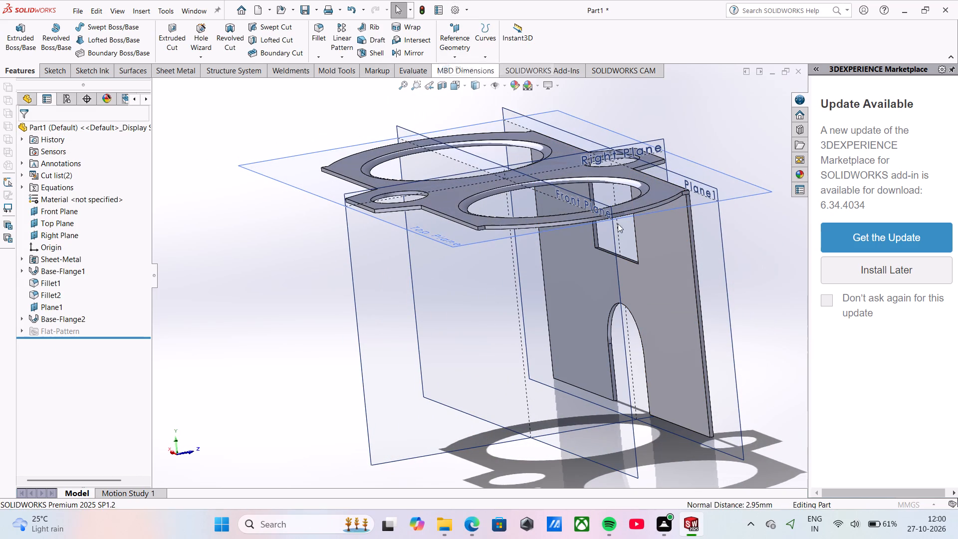
left_click(619, 298)
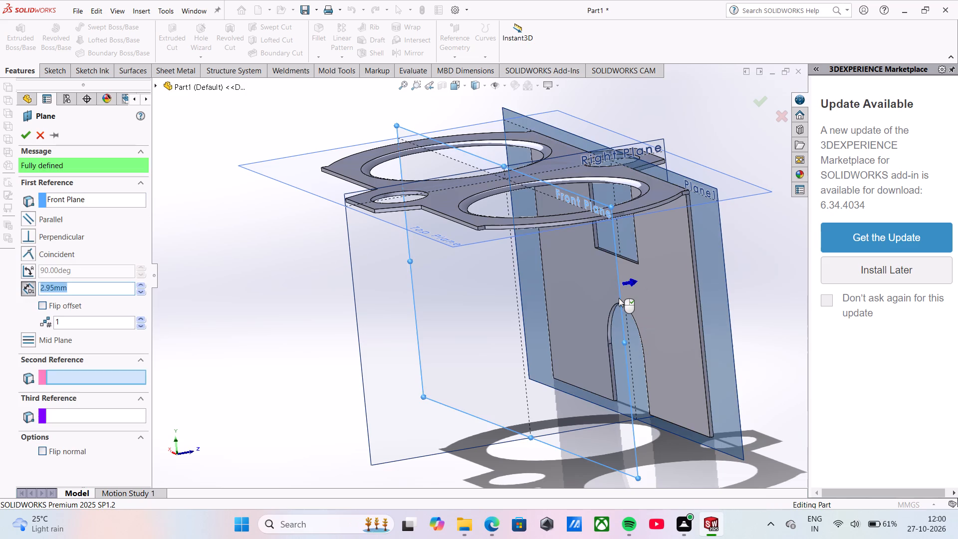
middle_click_drag(612, 333, 601, 387)
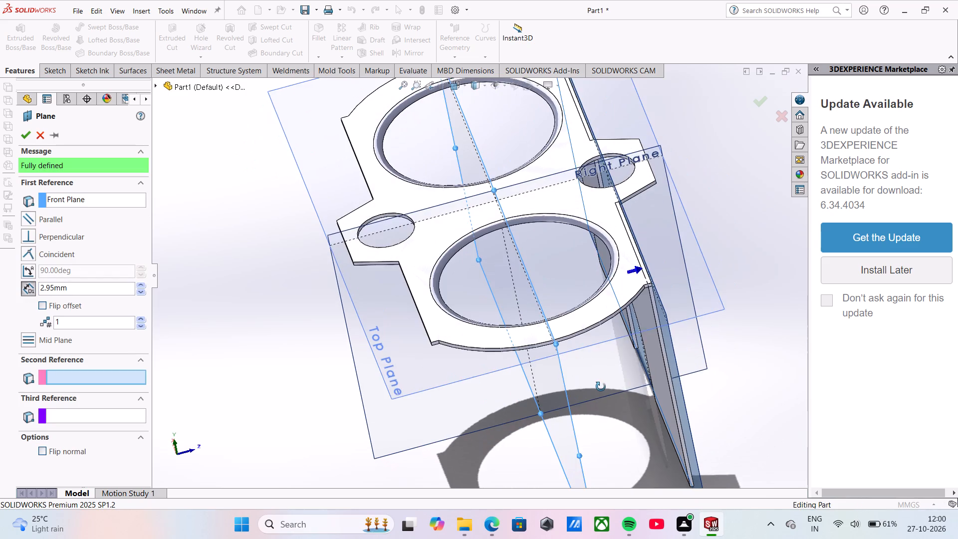
middle_click_drag(601, 387, 601, 384)
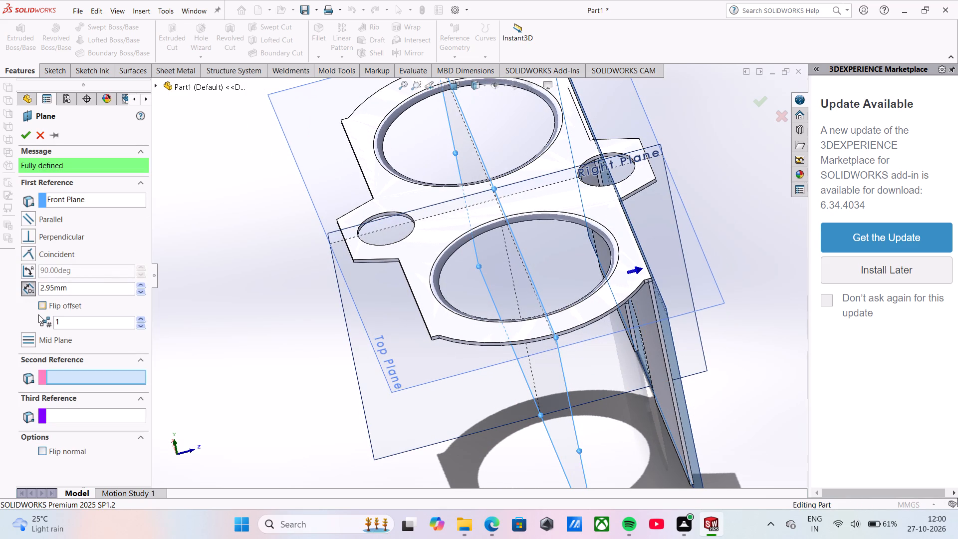
left_click(40, 304)
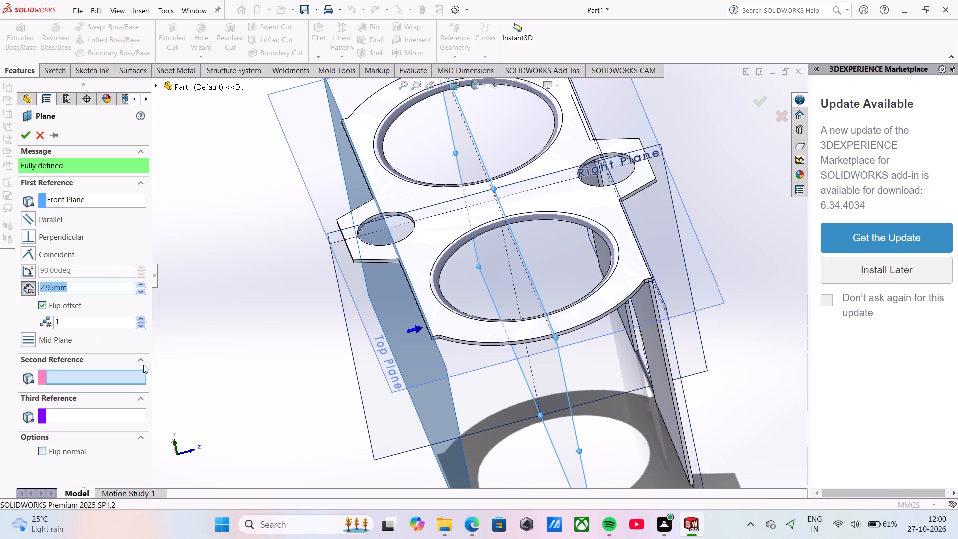
middle_click_drag(314, 433, 323, 394)
left_click(26, 134)
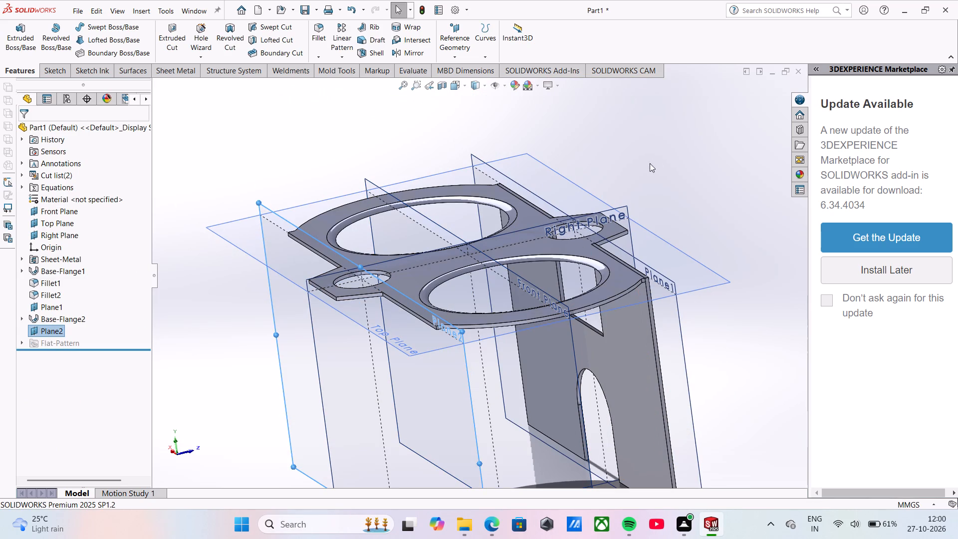
left_click(696, 138)
Open a new sketch on the offset plane opposite the existing vertical flange.
left_click(471, 391)
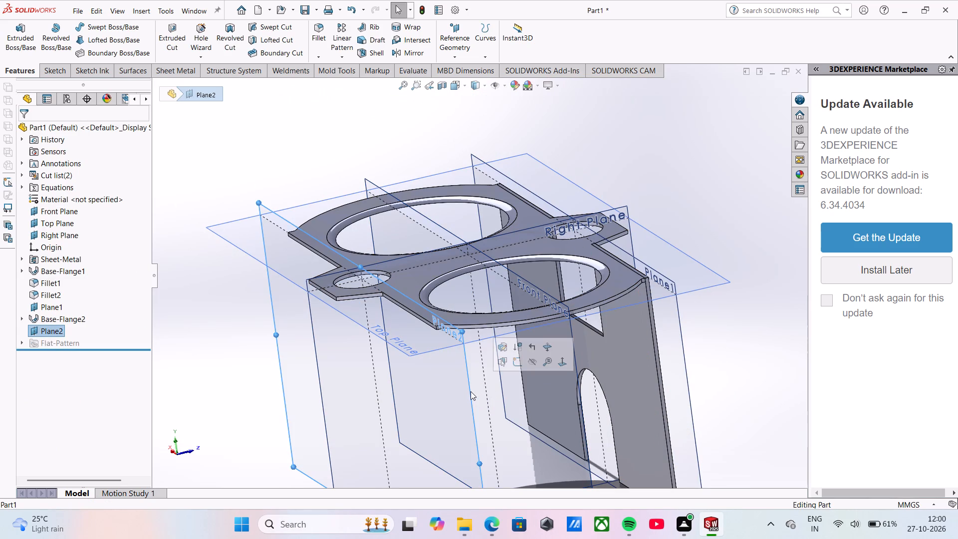
left_click(514, 361)
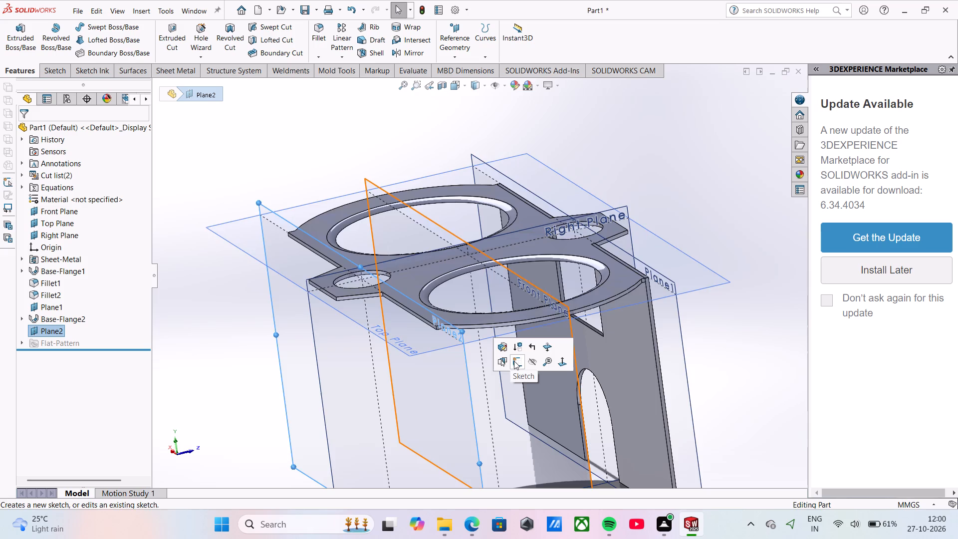
scroll(371, 246, "down", 2)
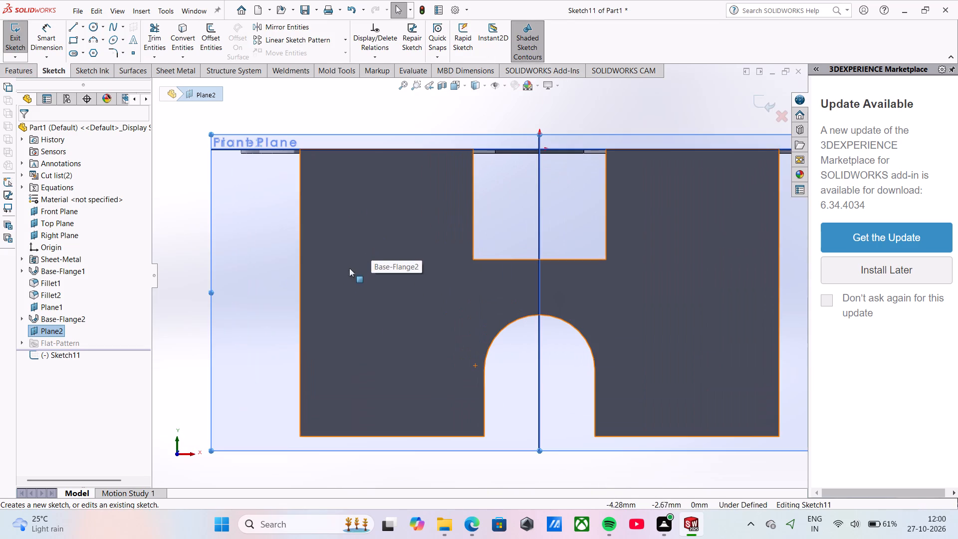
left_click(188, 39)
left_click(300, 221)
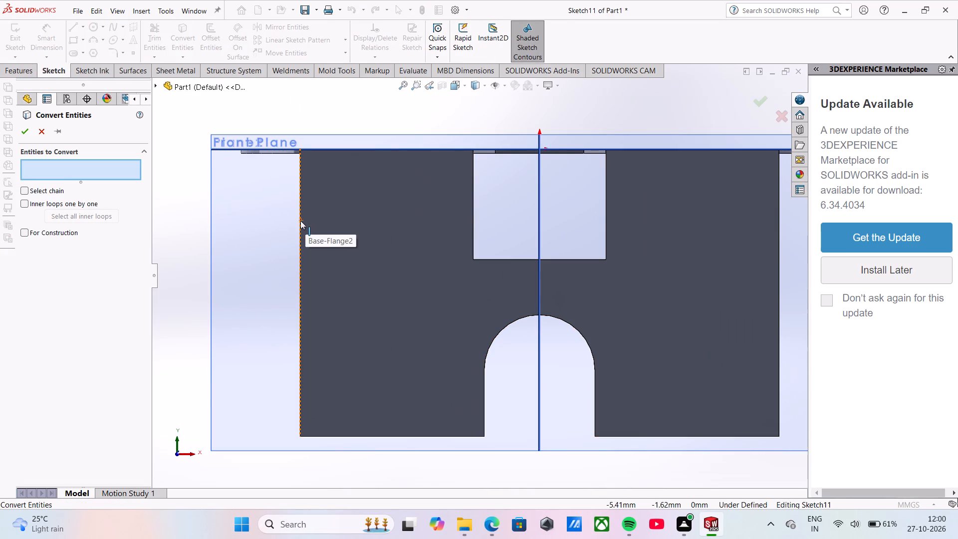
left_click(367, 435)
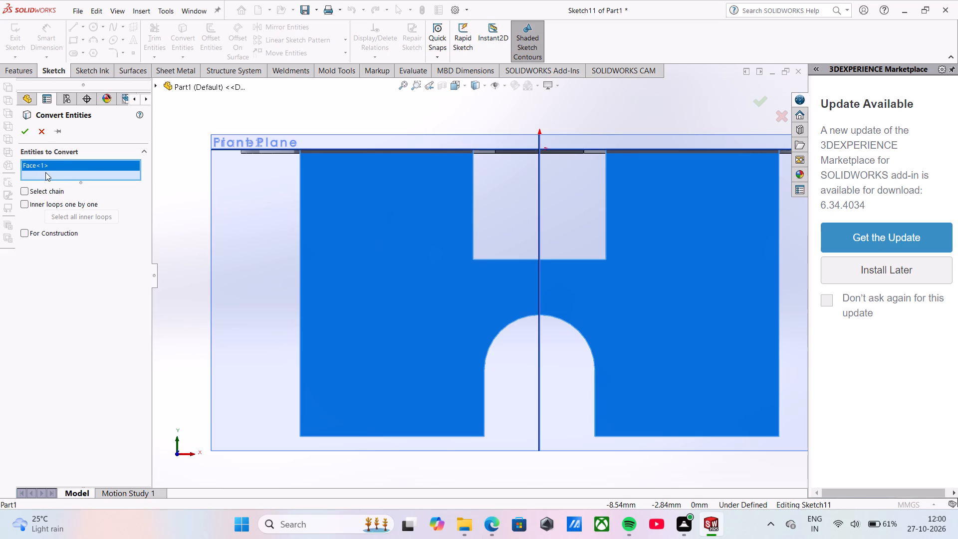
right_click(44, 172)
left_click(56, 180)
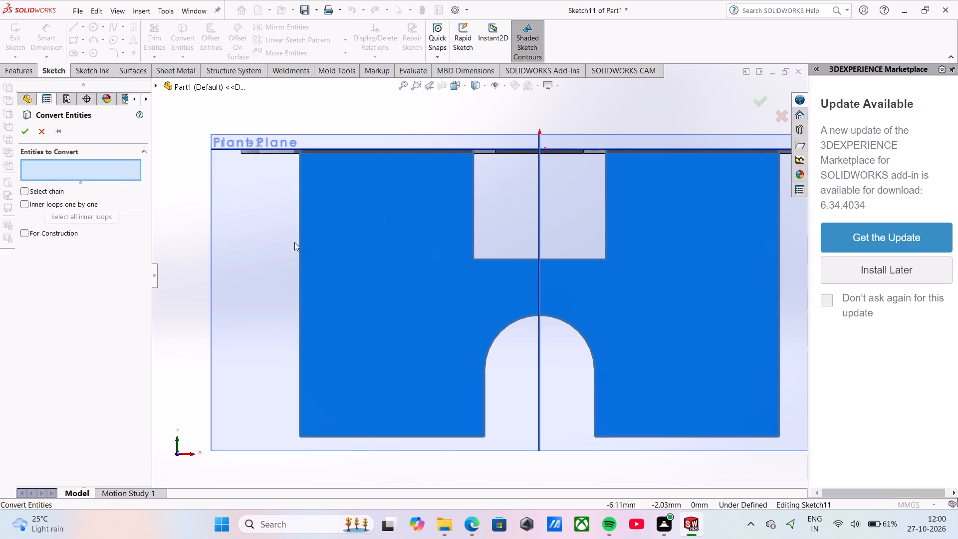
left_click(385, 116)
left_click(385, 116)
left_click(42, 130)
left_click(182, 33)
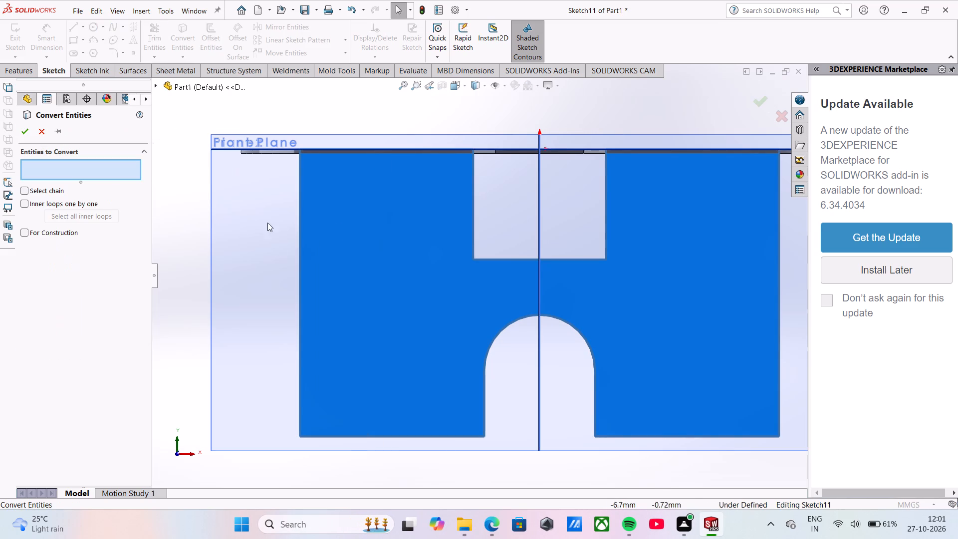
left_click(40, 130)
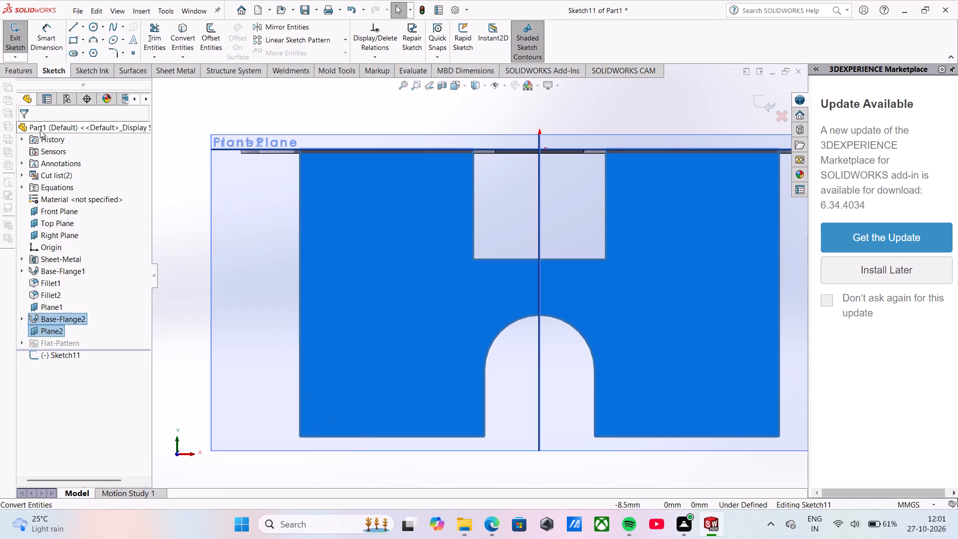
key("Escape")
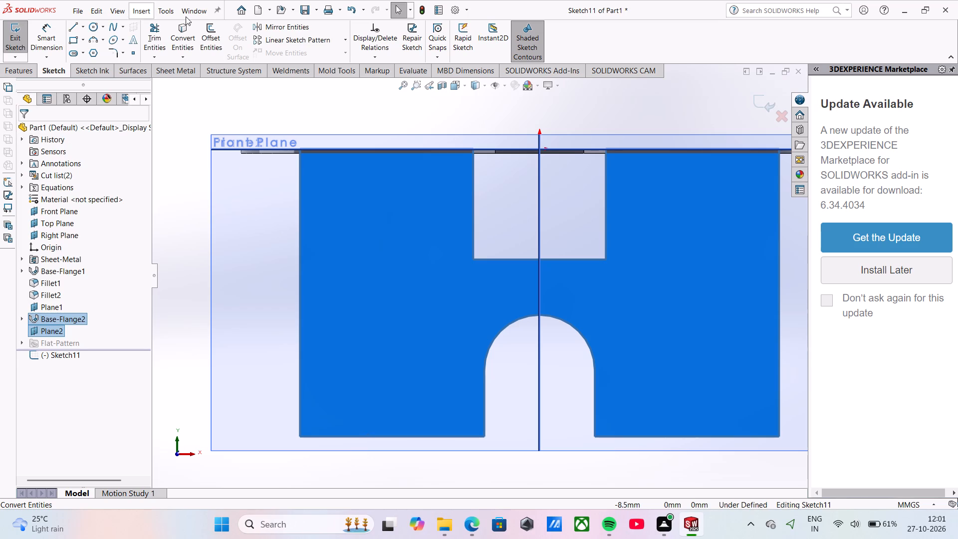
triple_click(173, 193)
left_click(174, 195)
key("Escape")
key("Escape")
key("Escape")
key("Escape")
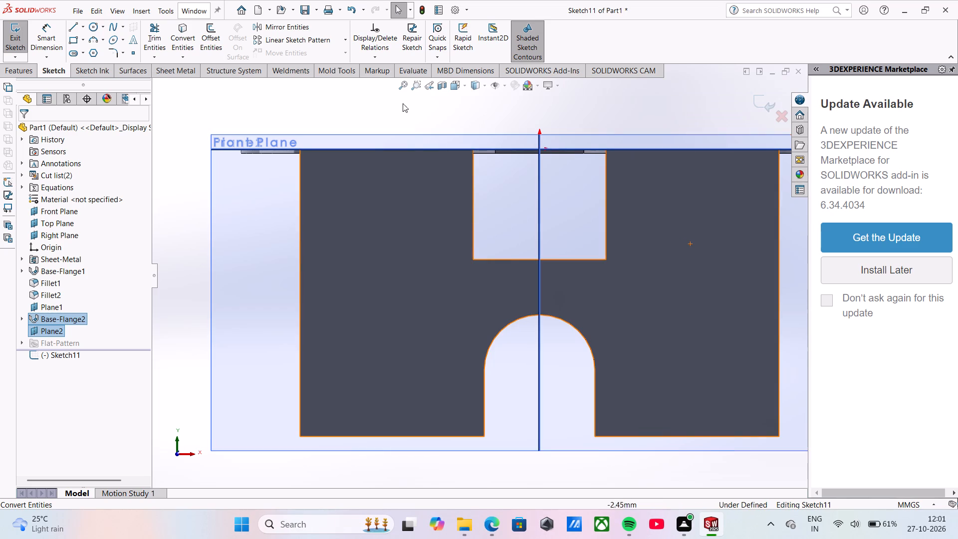
Convert the existing vertical flange's complete outline, including its rectangular notch and arch cut, into sketch entities on the offset plane.
left_click(186, 35)
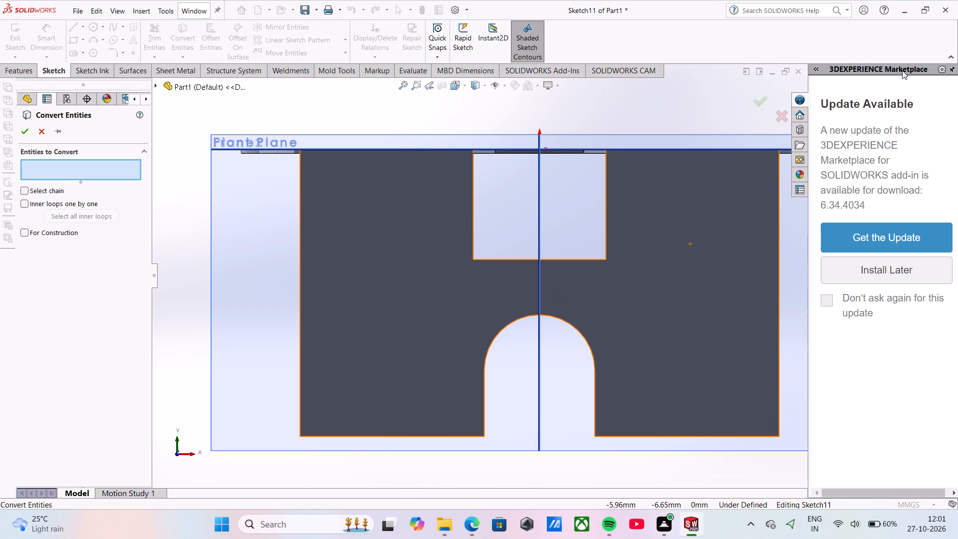
scroll(302, 196, "down", 3)
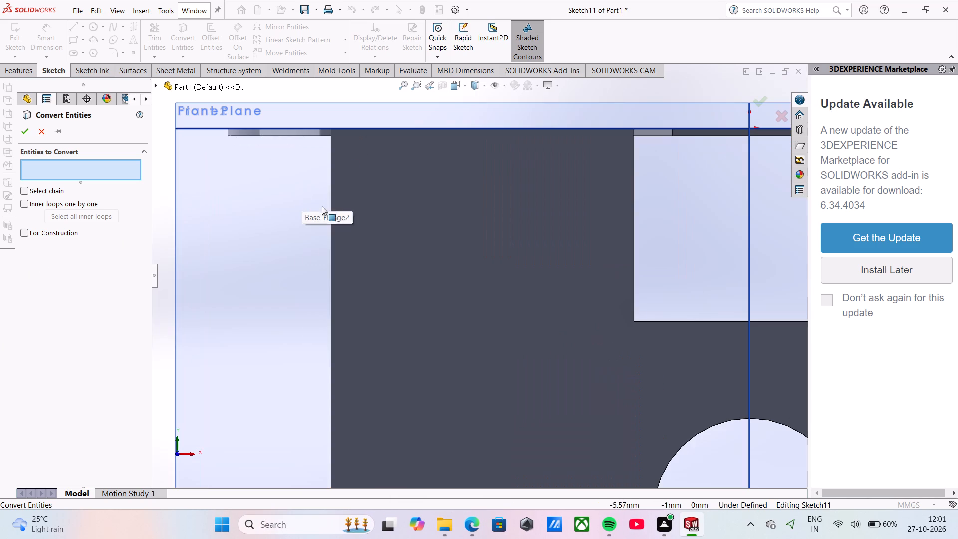
left_click(332, 200)
scroll(482, 533, "up", 2)
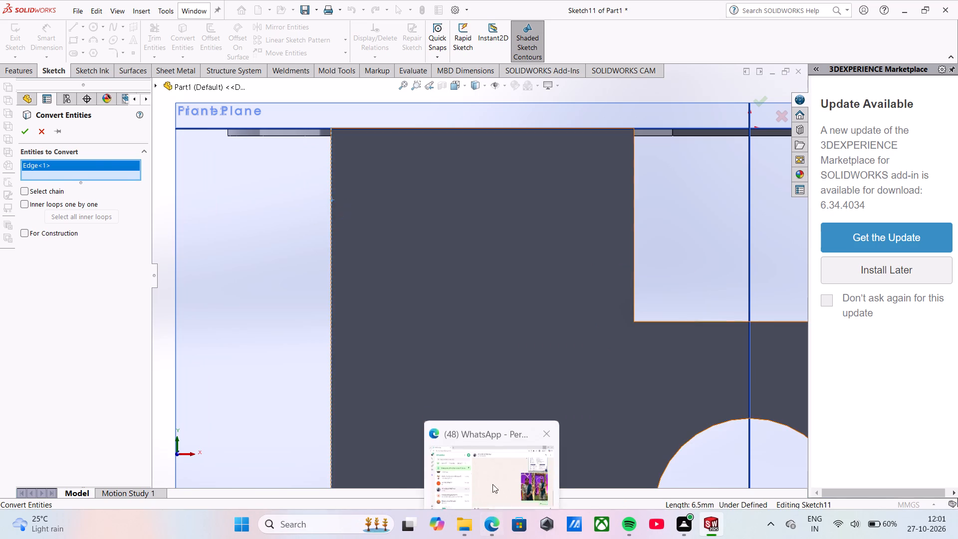
scroll(503, 461, "up", 1)
scroll(744, 392, "down", 2)
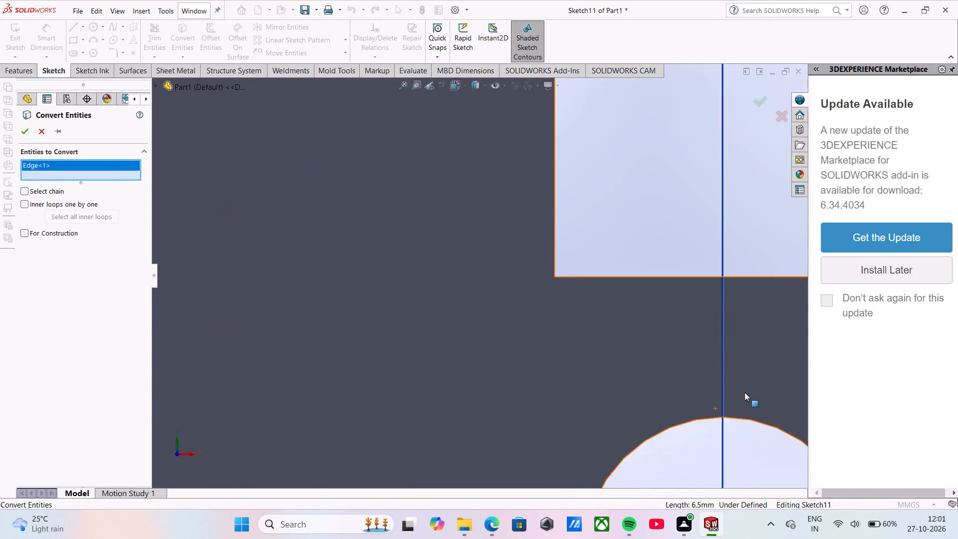
scroll(744, 392, "up", 6)
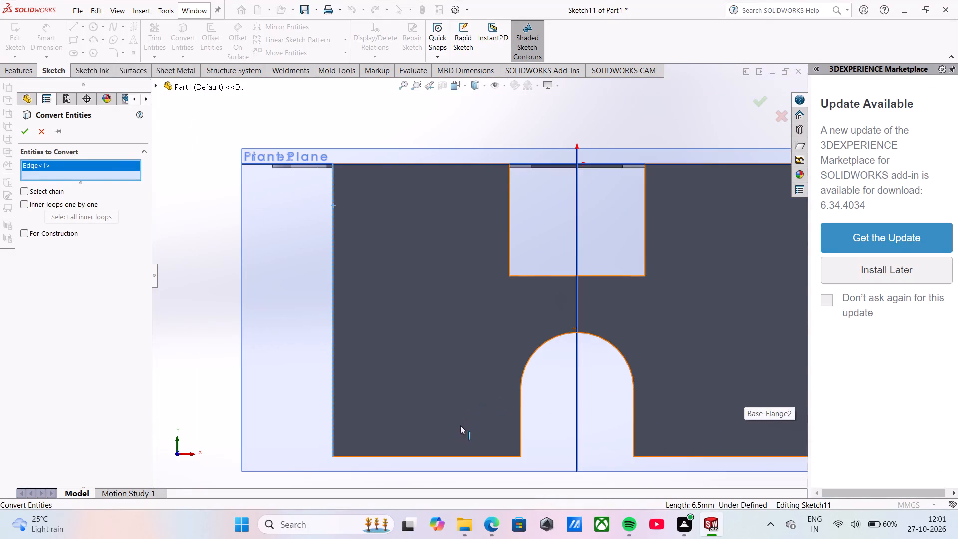
left_click(460, 425)
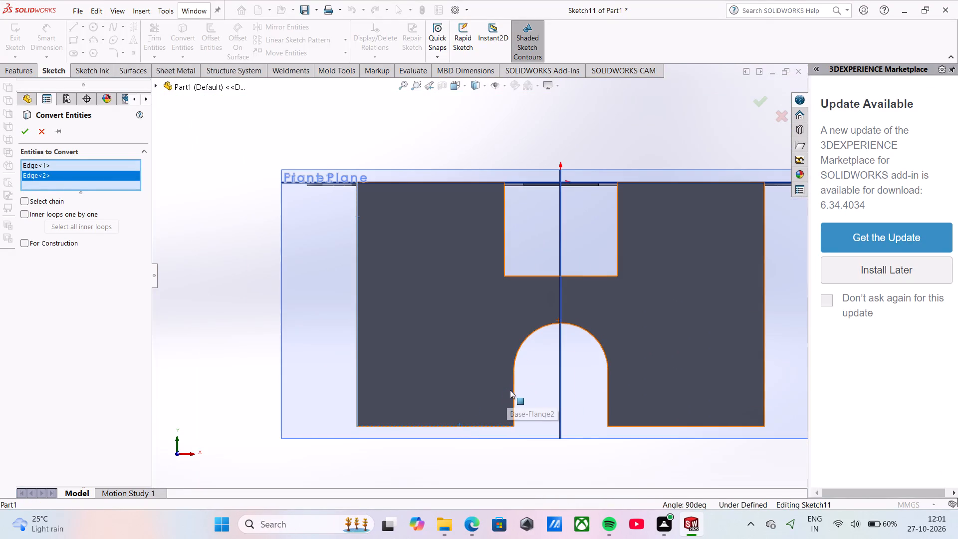
left_click(513, 387)
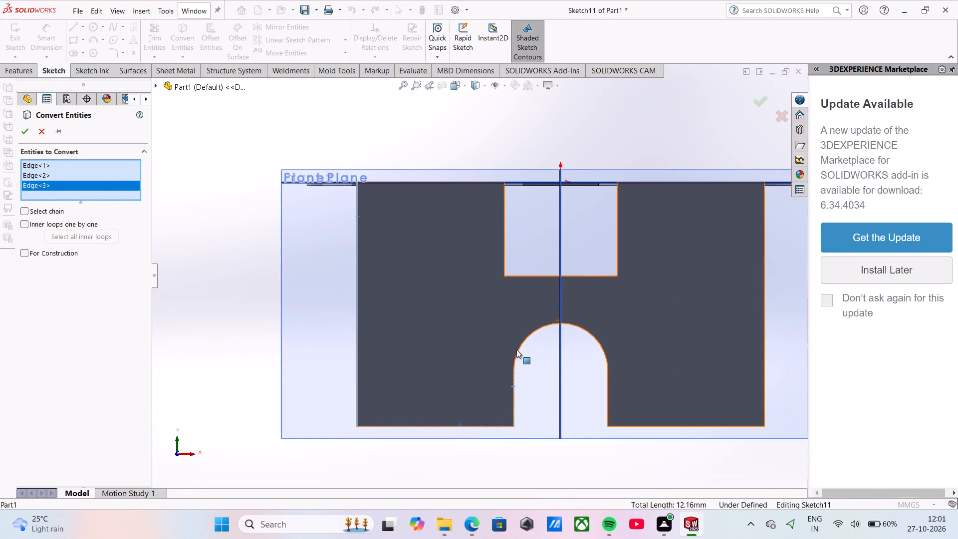
left_click(518, 348)
left_click(606, 396)
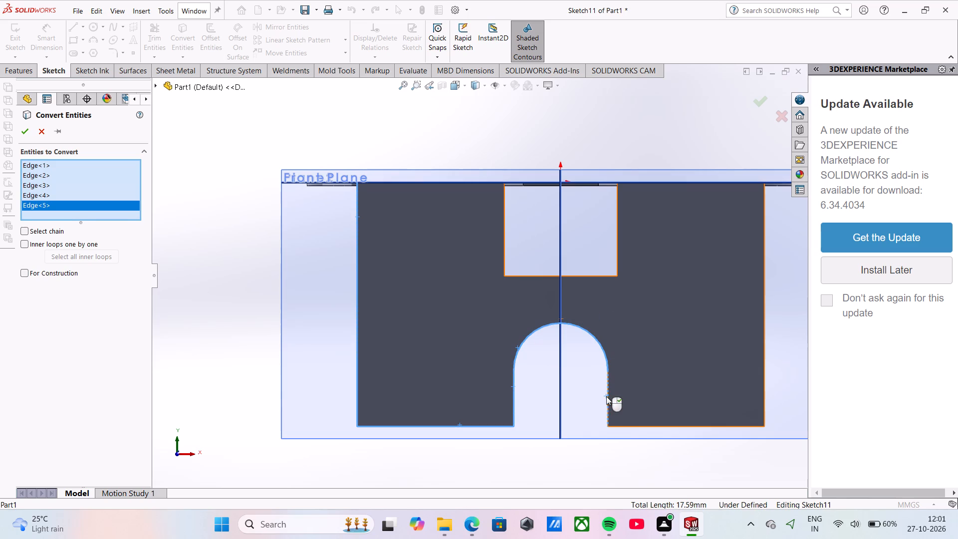
left_click(621, 425)
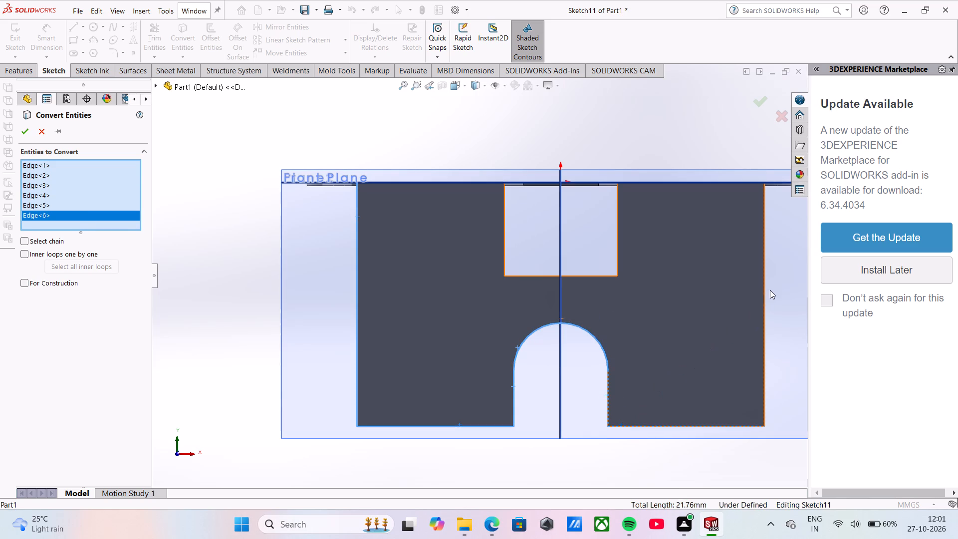
left_click(764, 294)
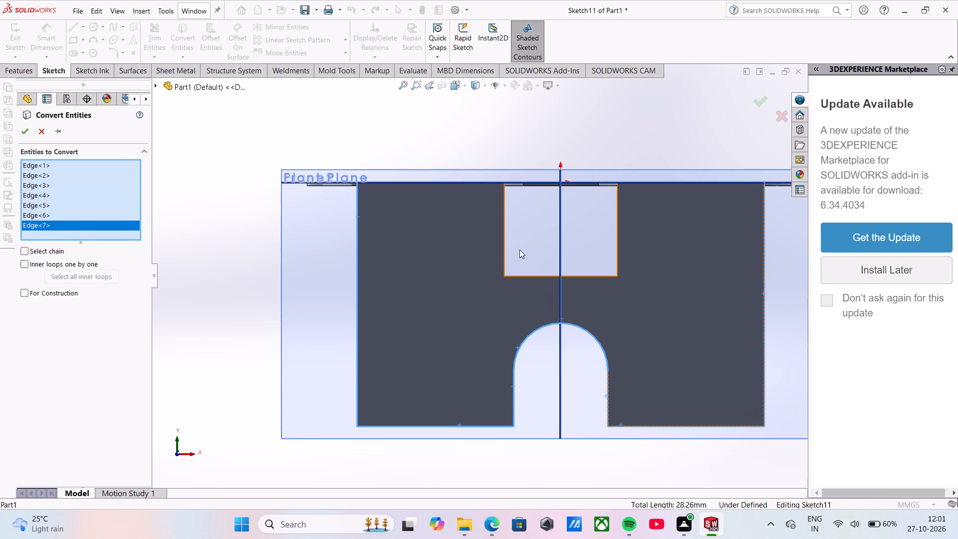
scroll(513, 271, "down", 3)
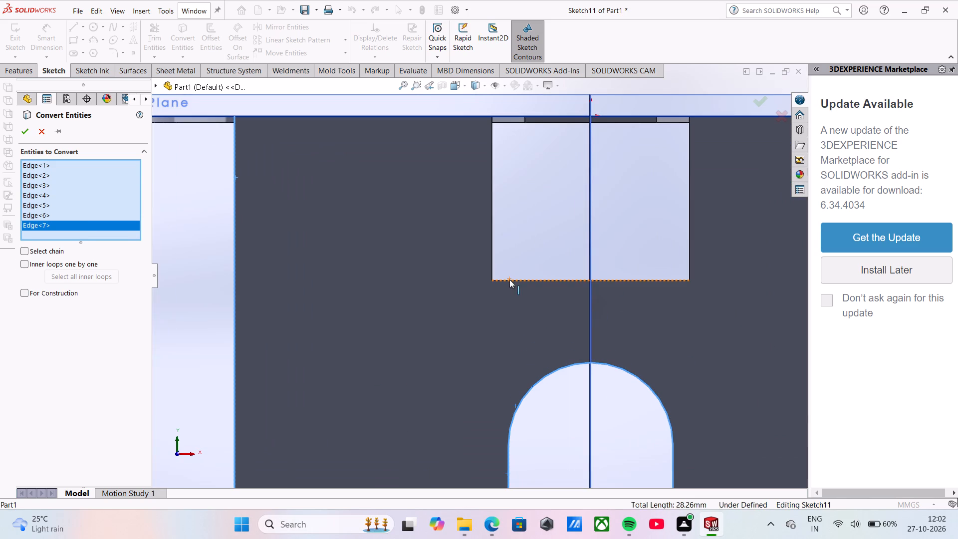
left_click(509, 279)
left_click(492, 247)
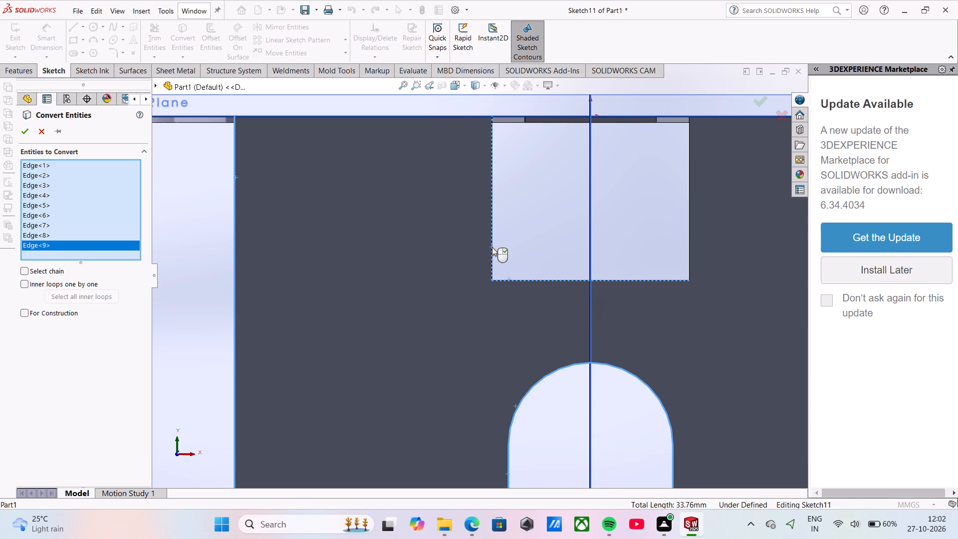
left_click(689, 164)
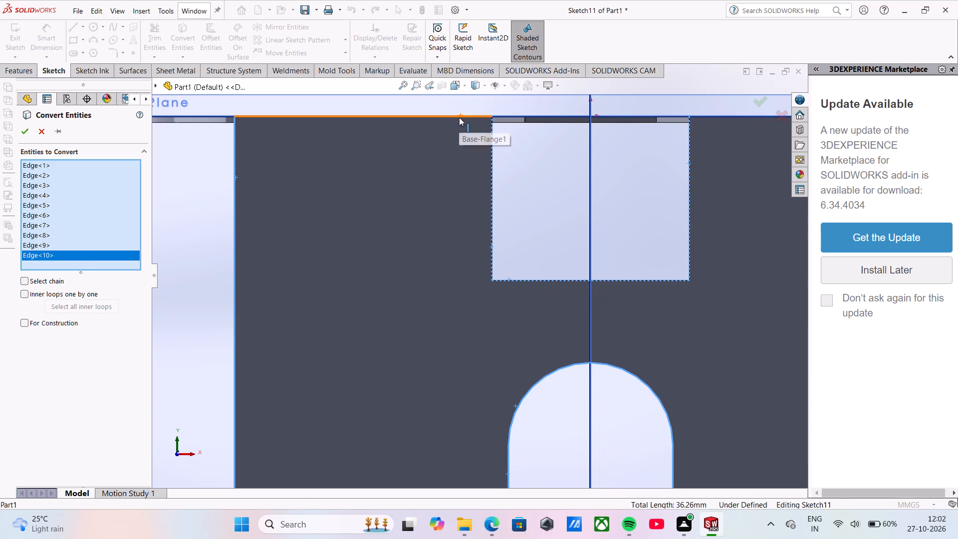
left_click(388, 117)
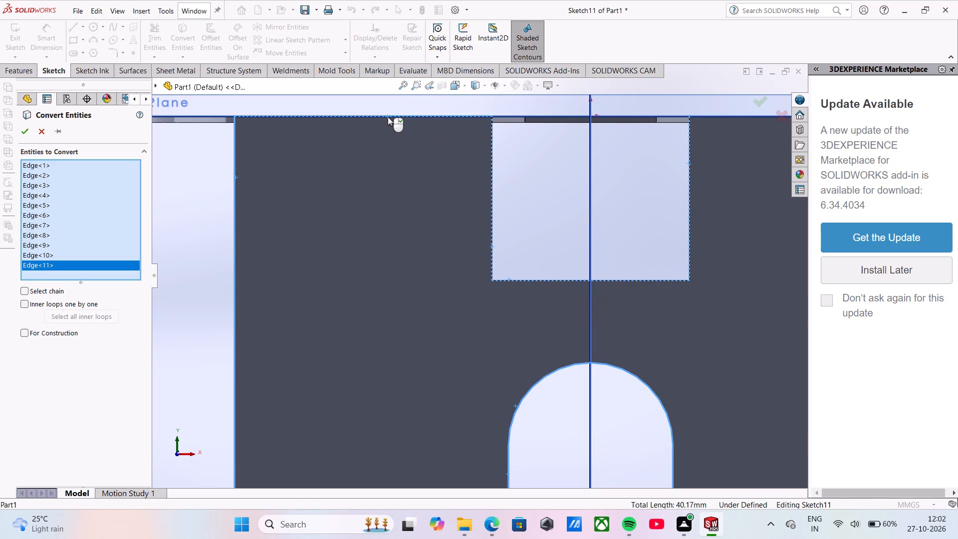
scroll(406, 181, "up", 3)
left_click(715, 182)
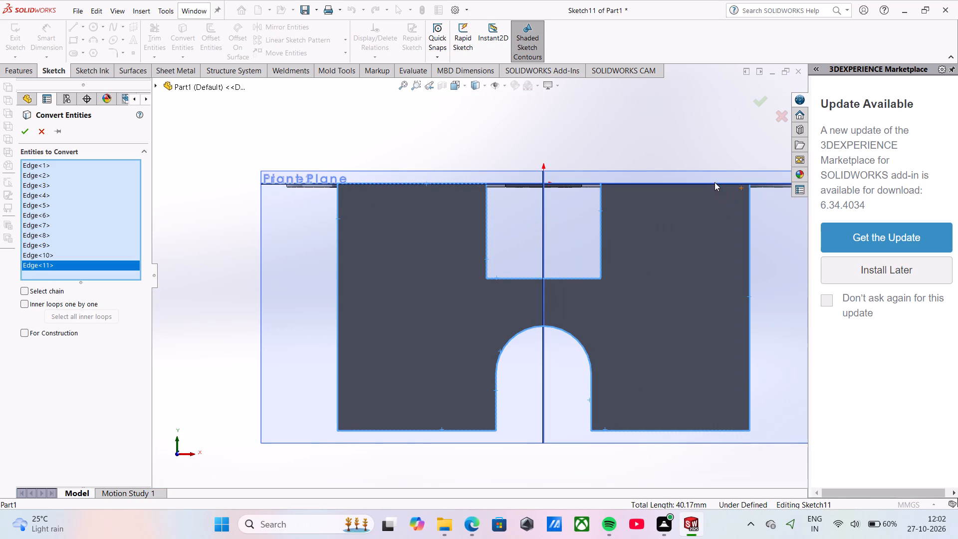
scroll(707, 188, "down", 3)
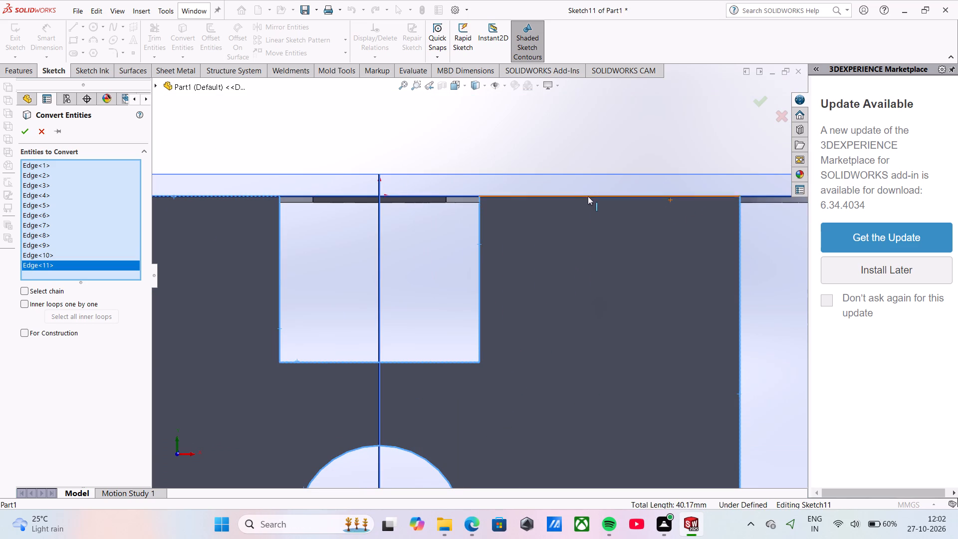
scroll(587, 198, "down", 3)
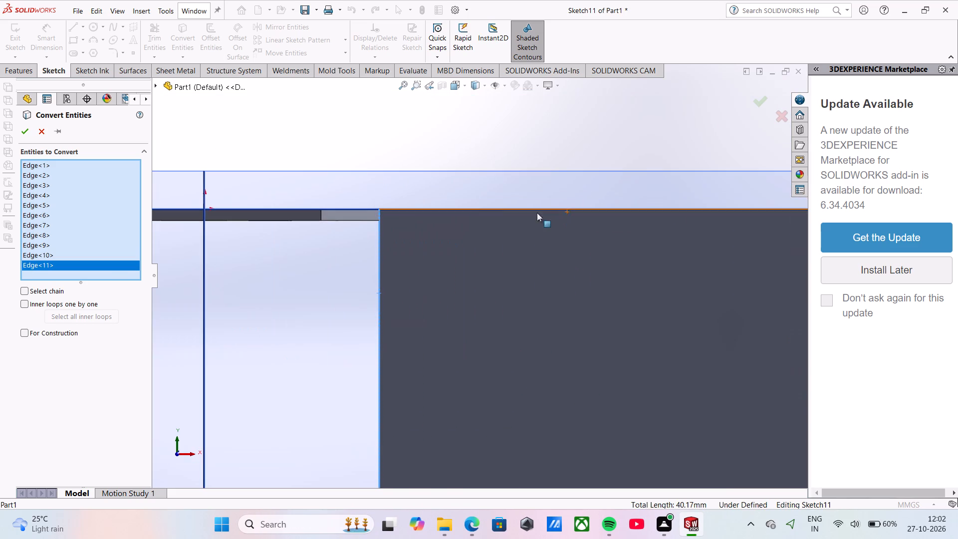
left_click(446, 209)
scroll(446, 222, "up", 7)
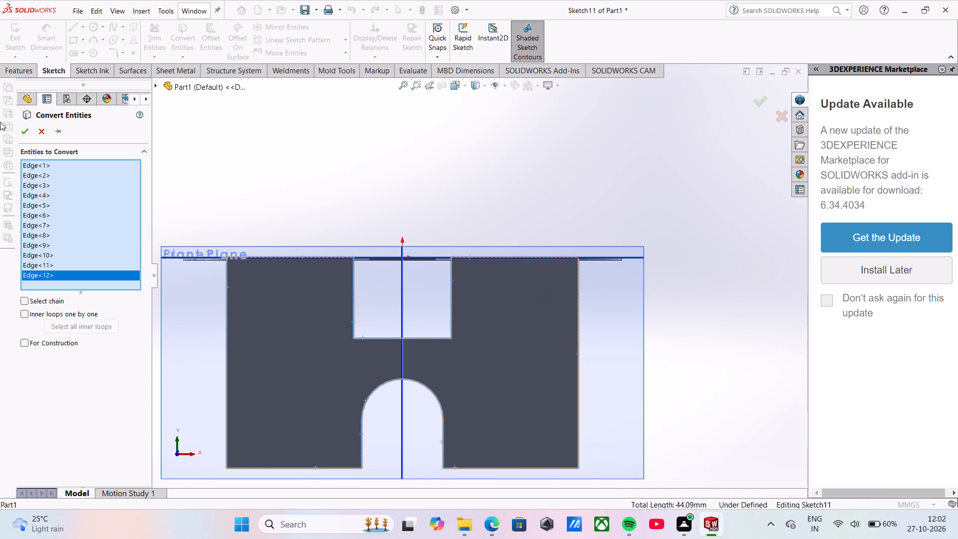
left_click(18, 129)
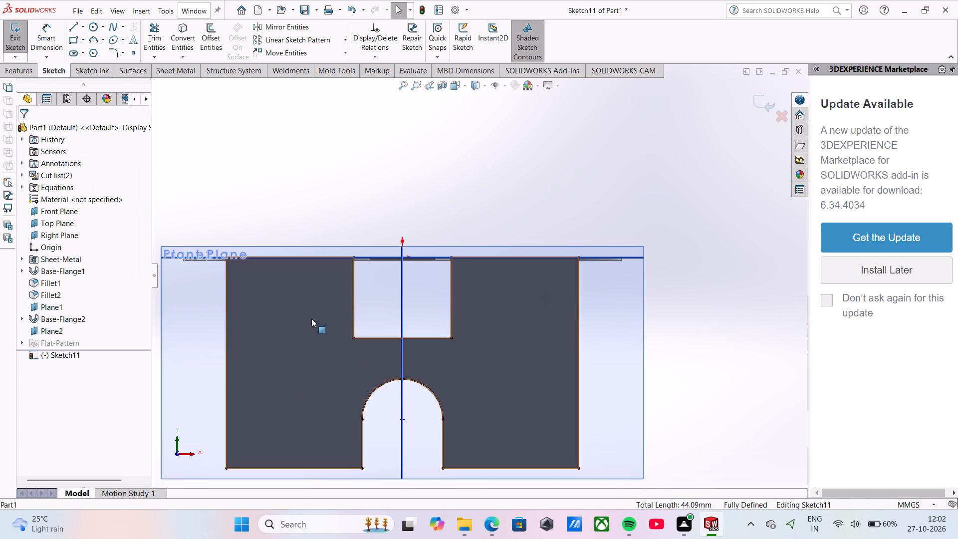
Create a base flange from the converted outline at the default 0.10 mm thickness, with direction reversed and results unmerged.
scroll(312, 319, "up", 3)
middle_click_drag(408, 342, 360, 345)
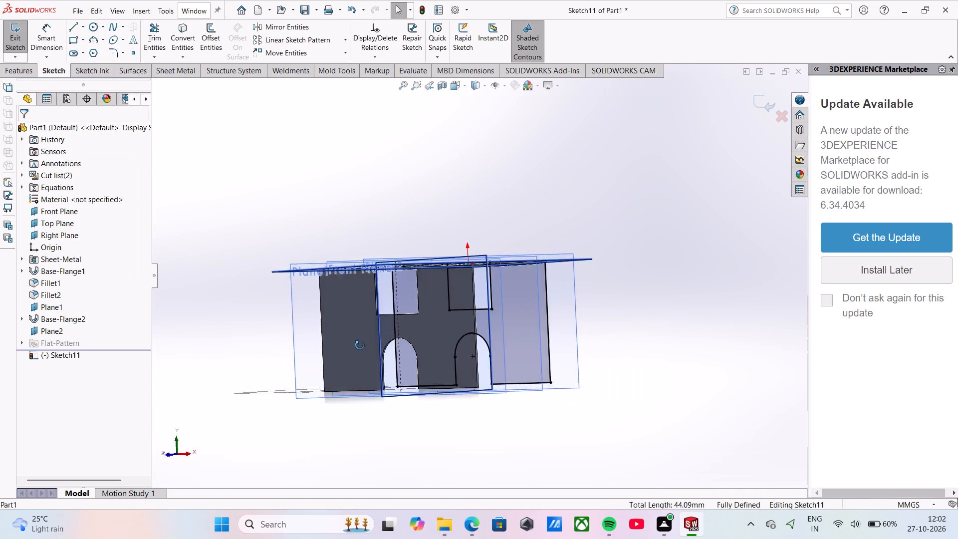
middle_click_drag(360, 345, 274, 351)
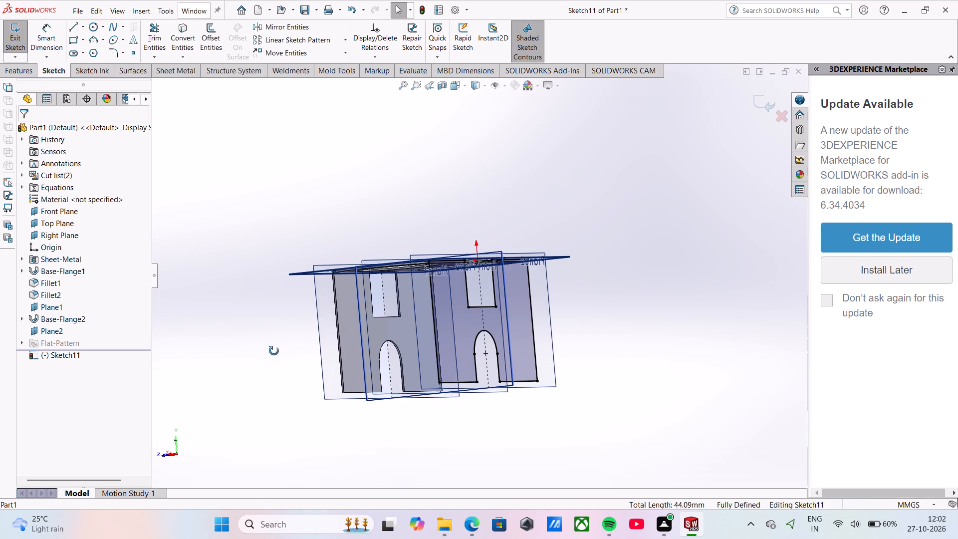
middle_click_drag(274, 351, 269, 350)
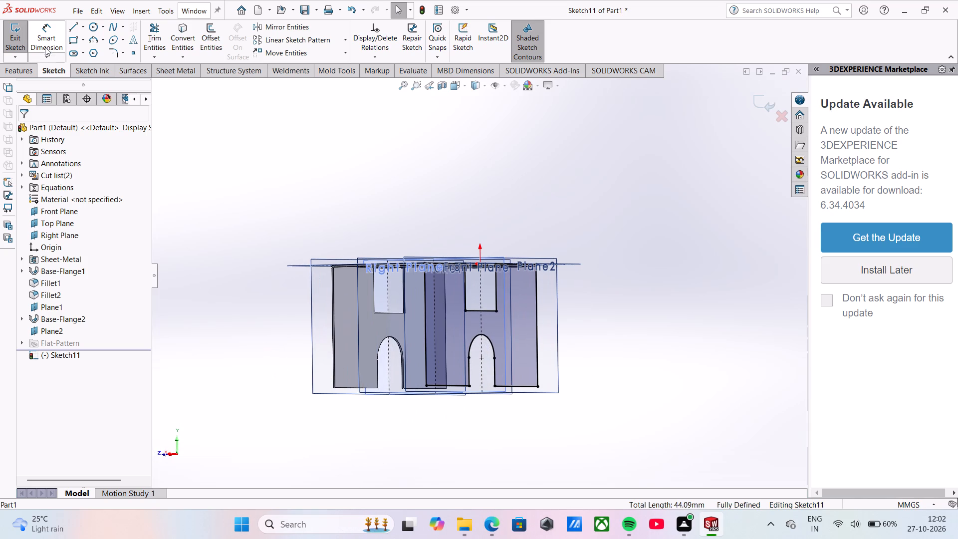
left_click(167, 66)
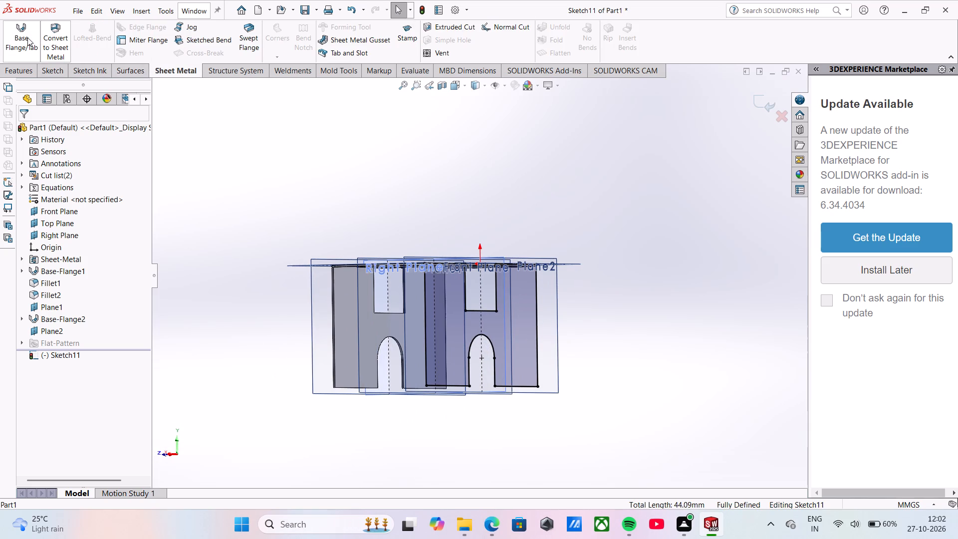
left_click(27, 37)
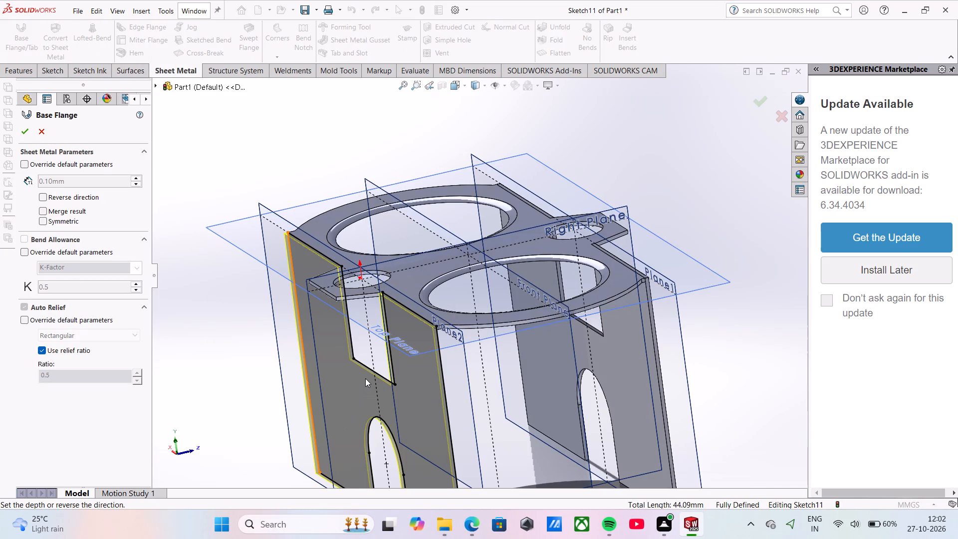
scroll(365, 377, "down", 6)
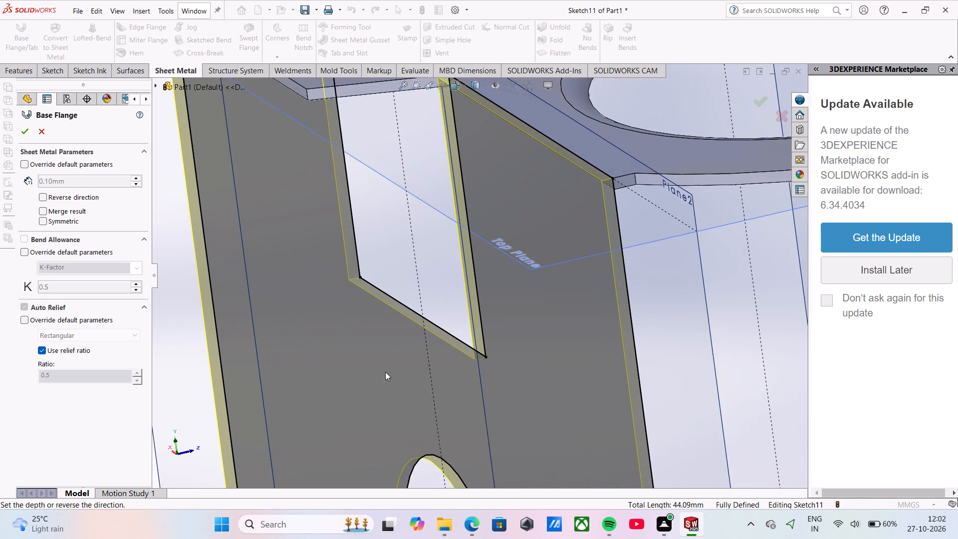
middle_click_drag(671, 318, 653, 309)
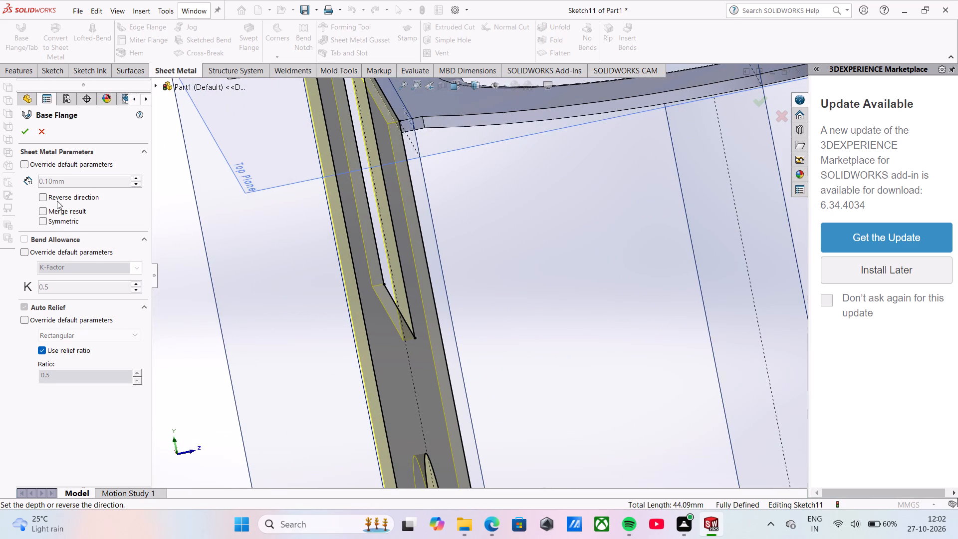
left_click(62, 197)
scroll(508, 260, "up", 5)
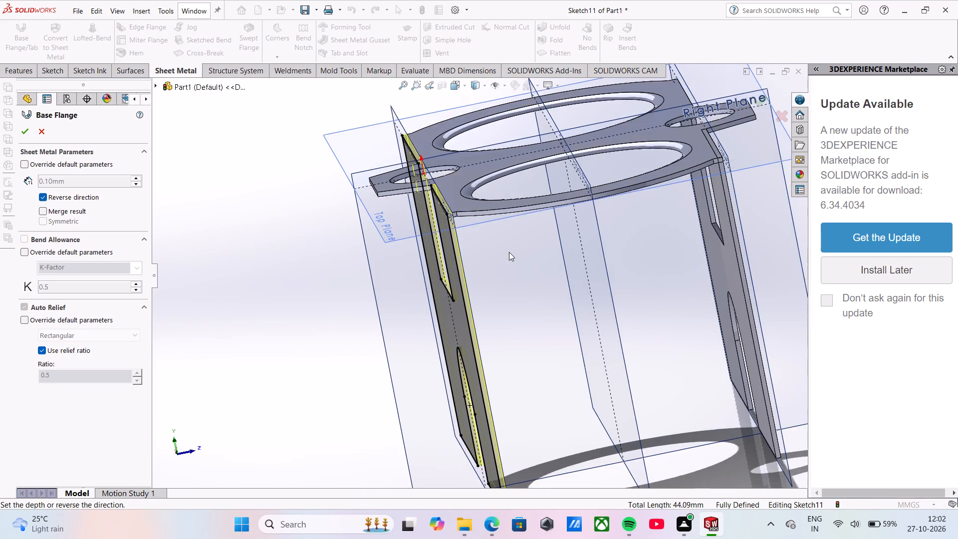
scroll(509, 252, "up", 1)
middle_click_drag(509, 252, 503, 265)
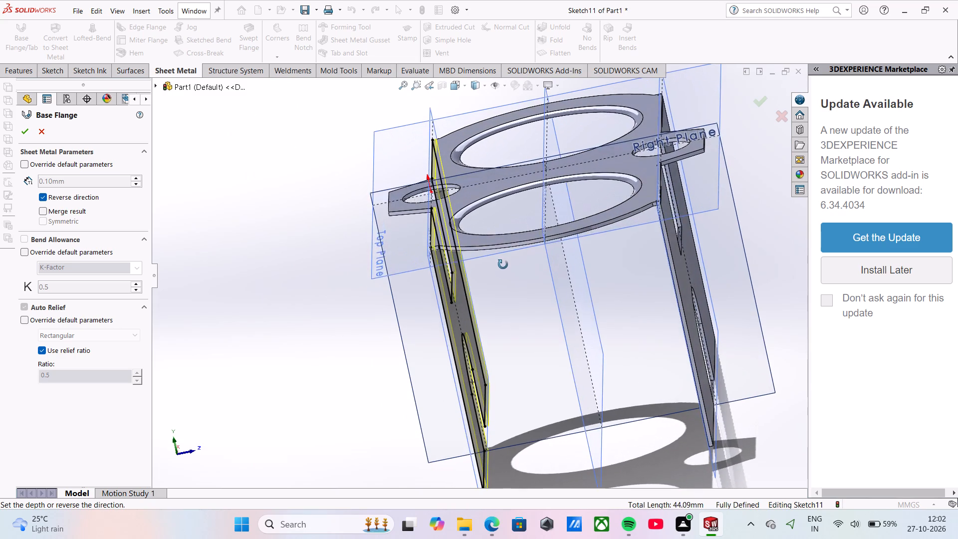
middle_click_drag(503, 265, 505, 270)
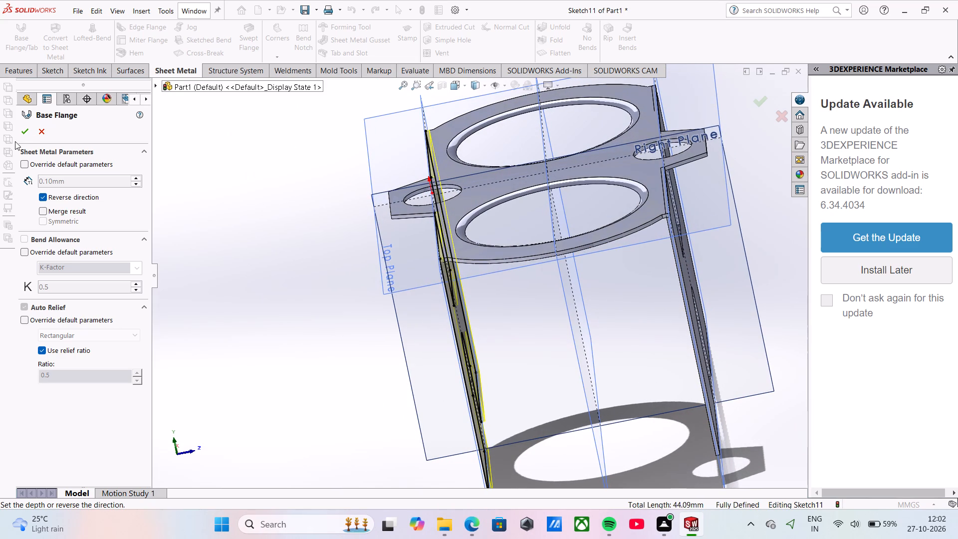
left_click(23, 126)
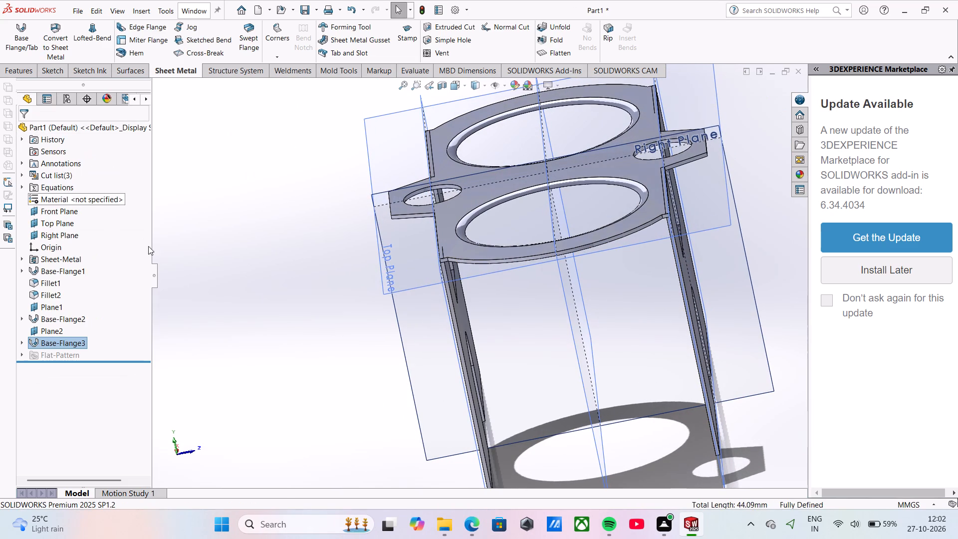
Examine the new vertical flange from several angles, especially where its upper edge meets the holed plate.
middle_click_drag(514, 359, 491, 308)
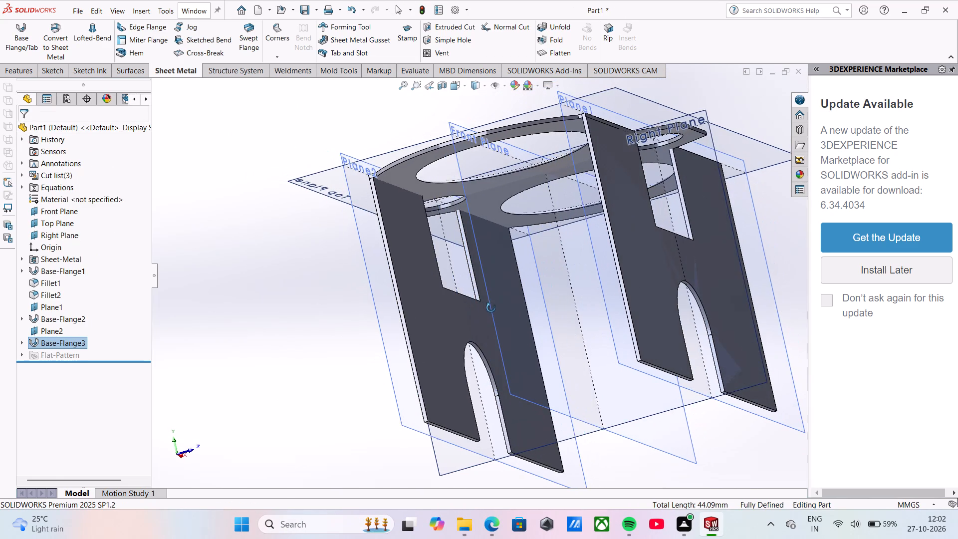
middle_click_drag(491, 308, 491, 308)
scroll(412, 209, "down", 8)
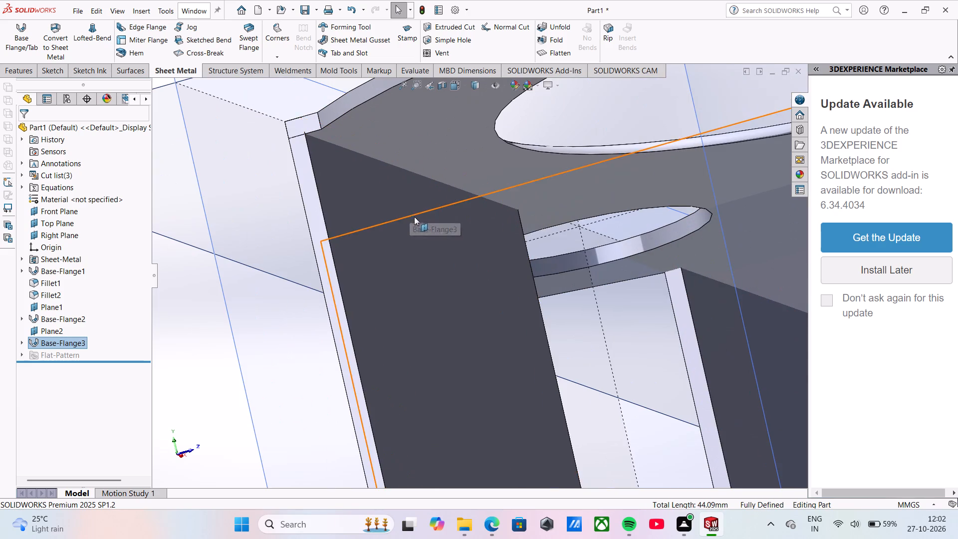
middle_click_drag(417, 221, 434, 236)
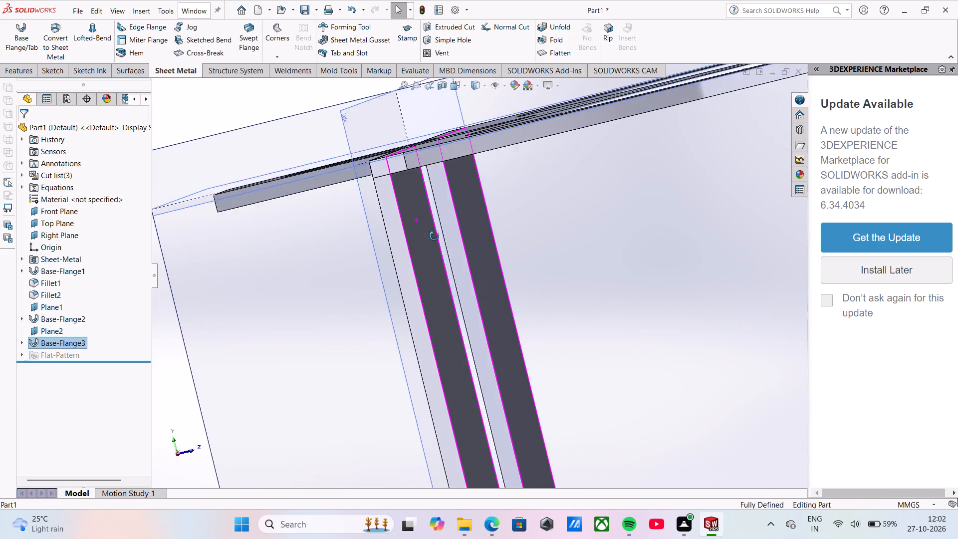
middle_click_drag(434, 236, 471, 236)
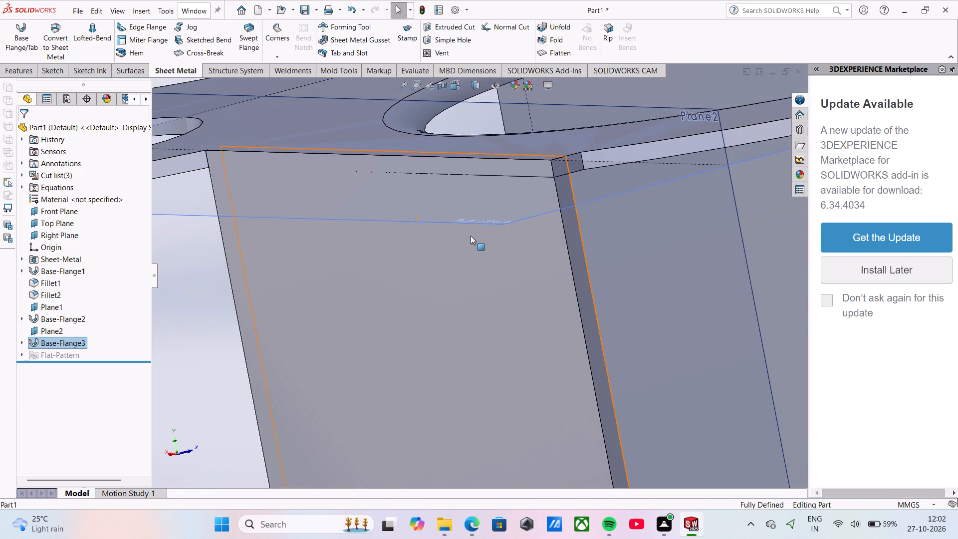
scroll(471, 236, "up", 7)
middle_click_drag(470, 235, 477, 304)
scroll(483, 295, "up", 4)
scroll(555, 217, "down", 4)
scroll(596, 232, "down", 4)
middle_click_drag(601, 244, 538, 208)
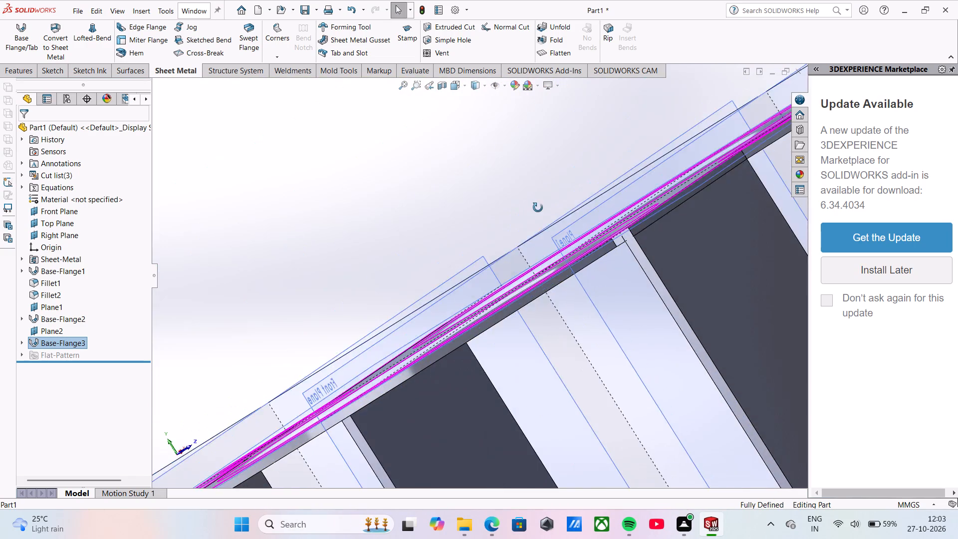
Examine the two vertical flanges beneath the holed plate from several angles, with the reference planes hidden and shown.
middle_click_drag(538, 208, 548, 216)
middle_click_drag(535, 211, 518, 207)
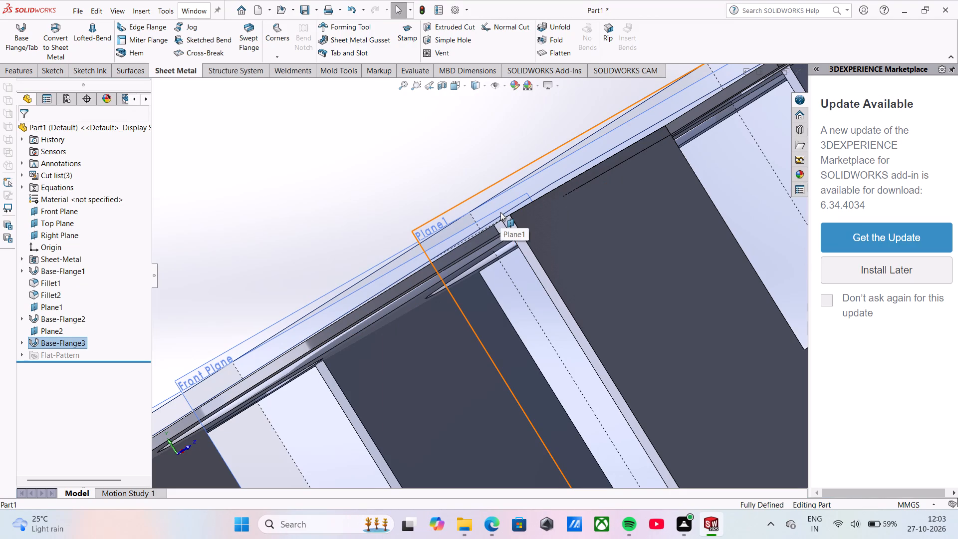
scroll(499, 276, "up", 4)
scroll(622, 319, "up", 4)
middle_click_drag(621, 327, 621, 327)
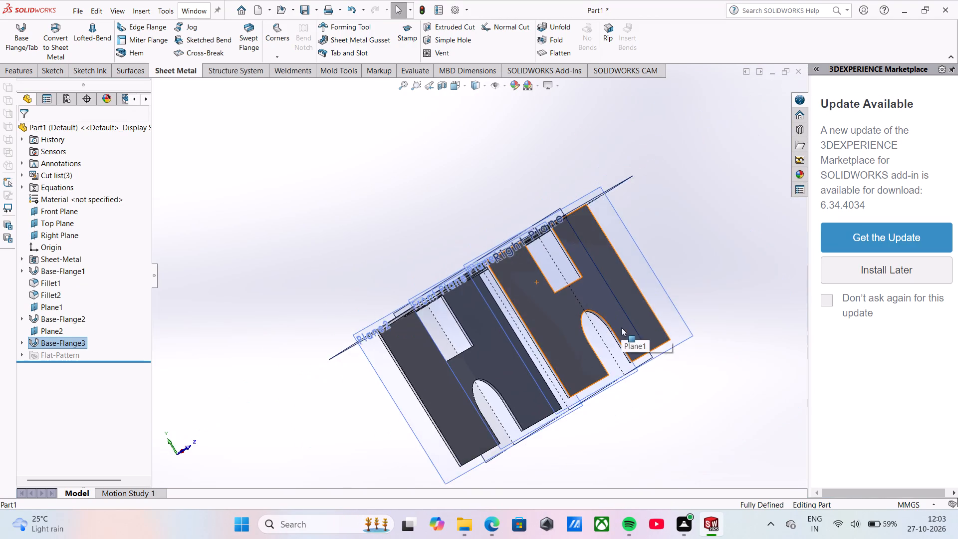
middle_click_drag(621, 327, 661, 324)
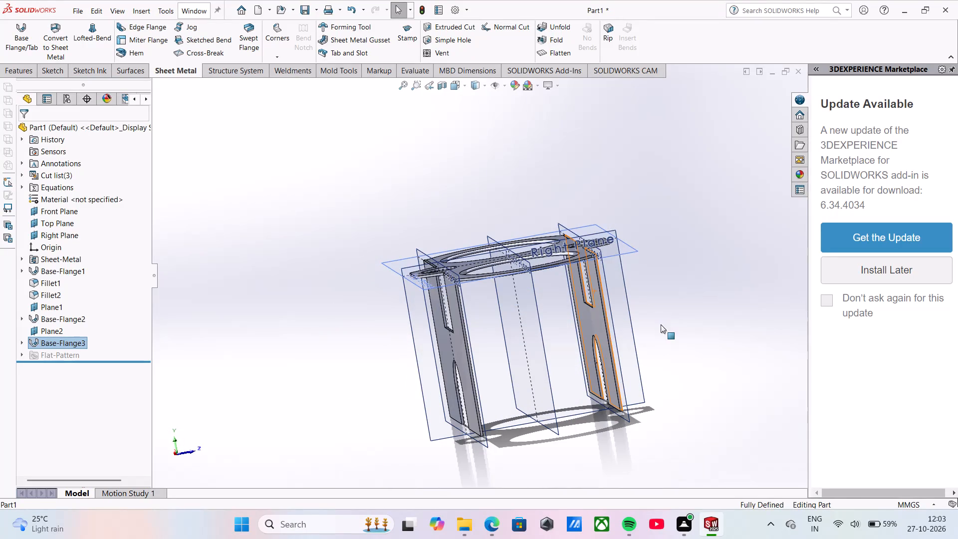
left_click(490, 84)
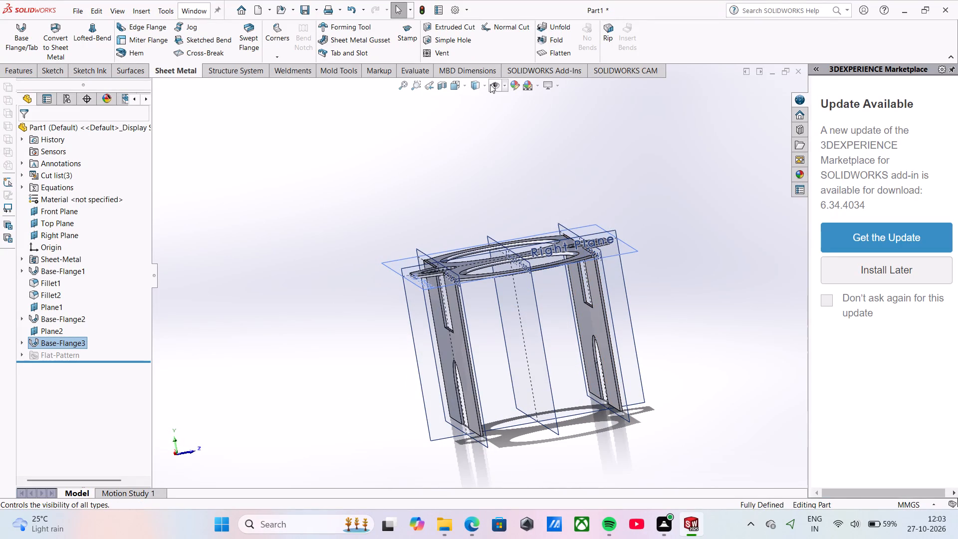
middle_click_drag(523, 367, 513, 364)
middle_click_drag(512, 364, 502, 364)
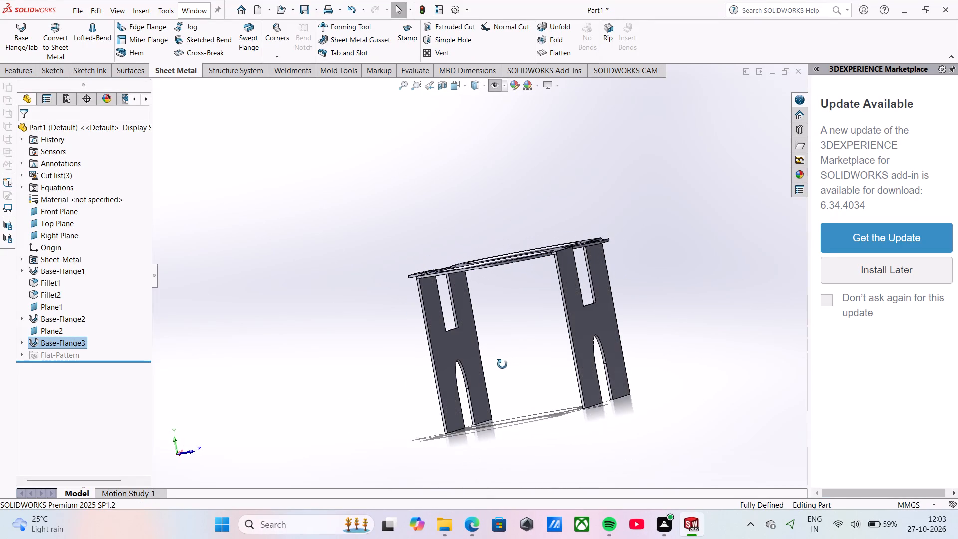
middle_click_drag(502, 364, 510, 373)
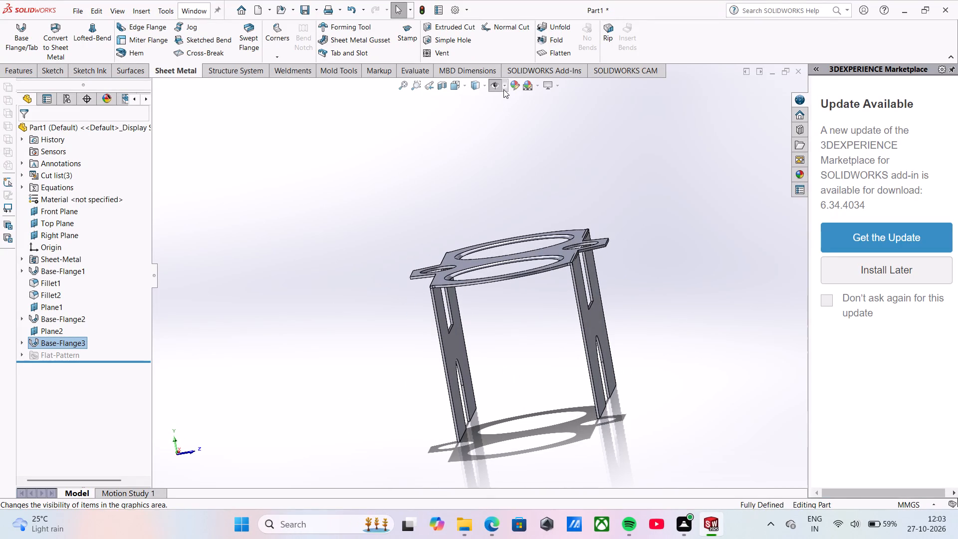
left_click(503, 89)
left_click(392, 130)
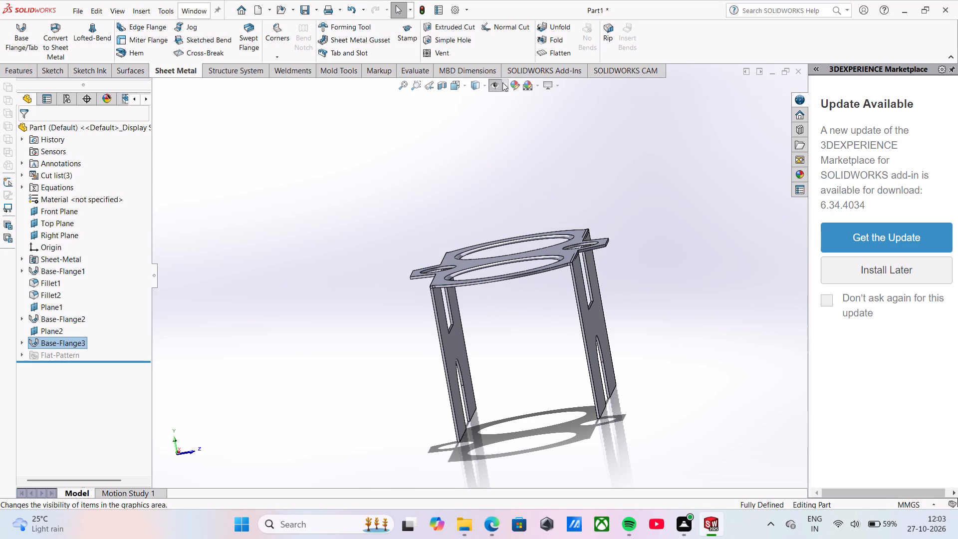
left_click(493, 84)
middle_click_drag(629, 278, 625, 291)
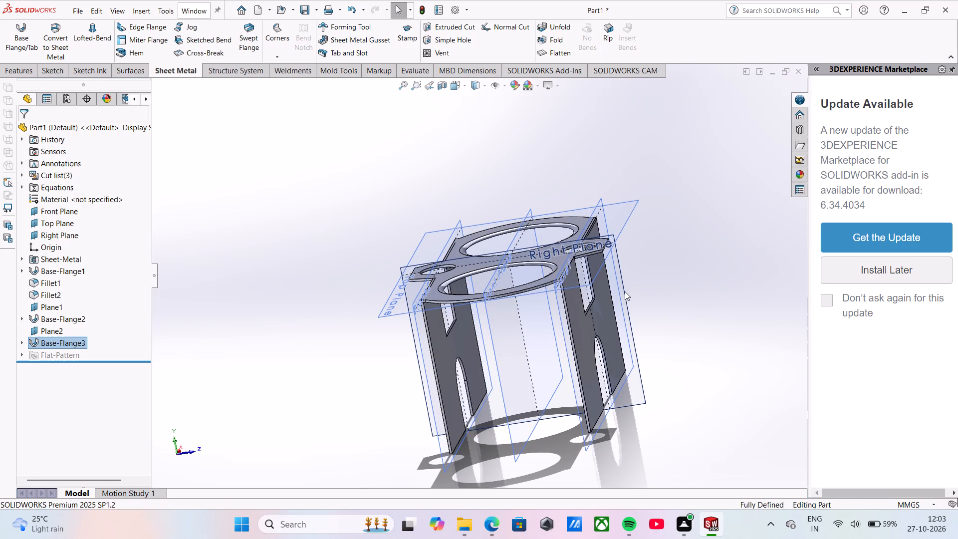
Open a sketch on the Right Plane and measure the distance between the outer faces of the two vertical flanges.
left_click(624, 288)
left_click(672, 261)
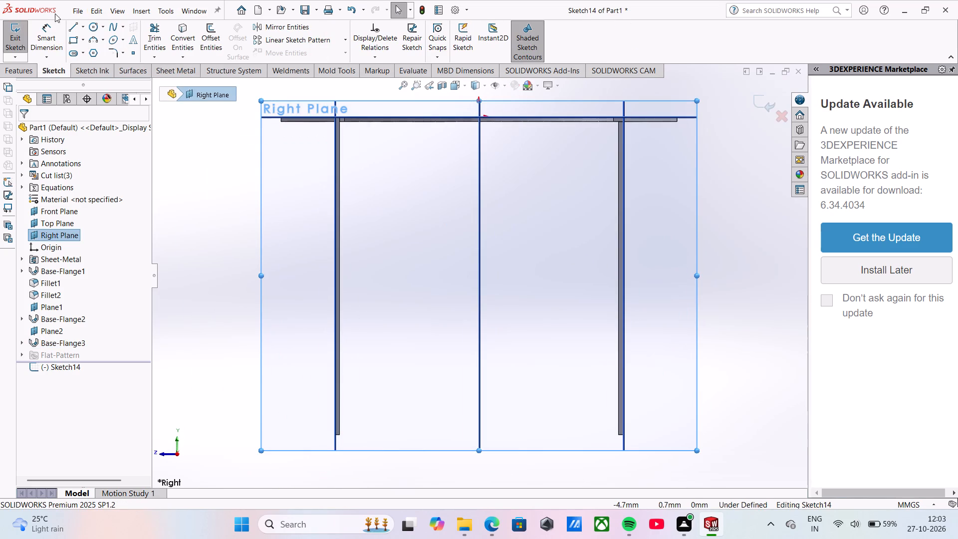
left_click(75, 24)
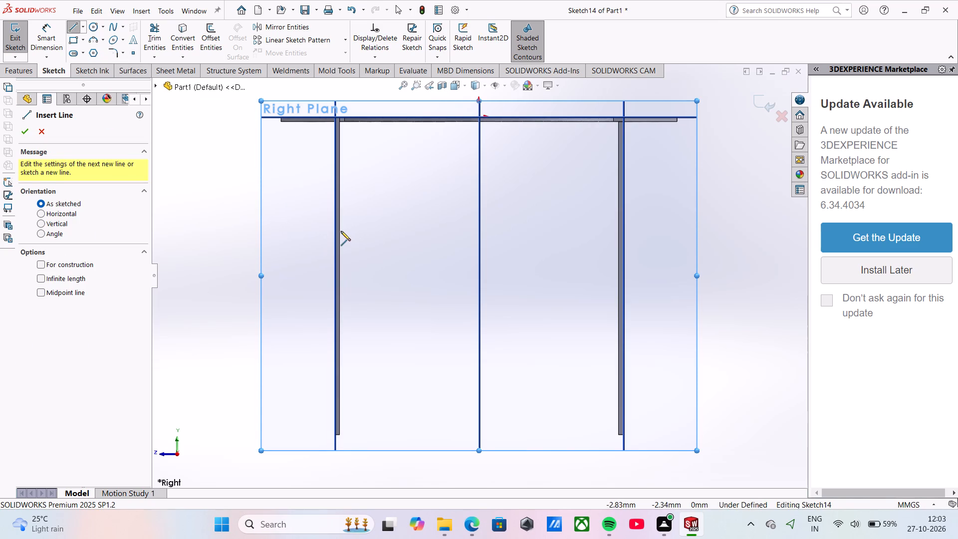
left_click(40, 45)
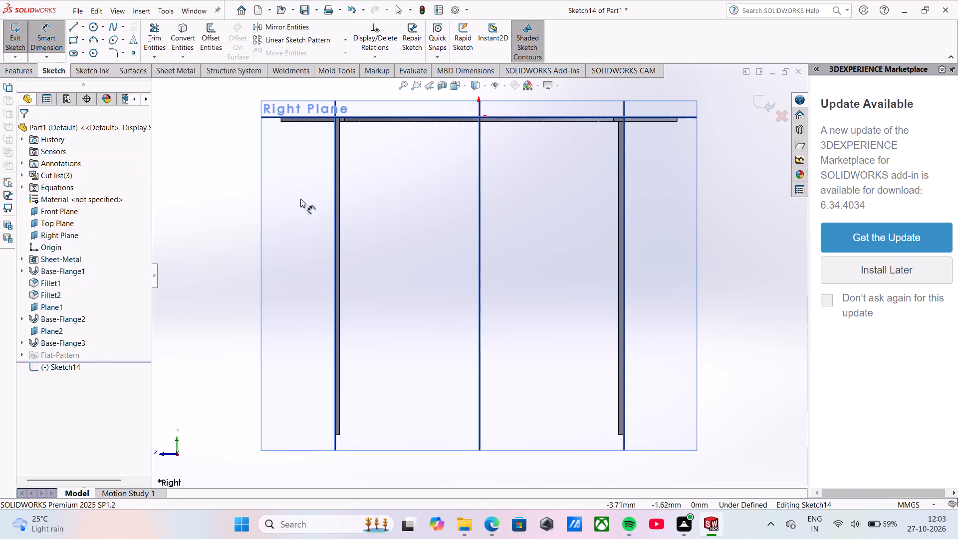
left_click(339, 215)
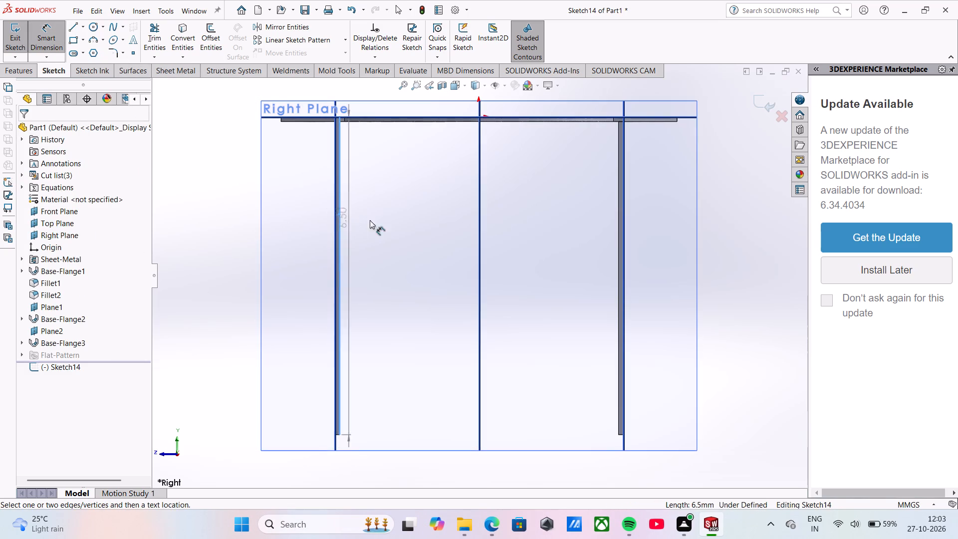
left_click(618, 264)
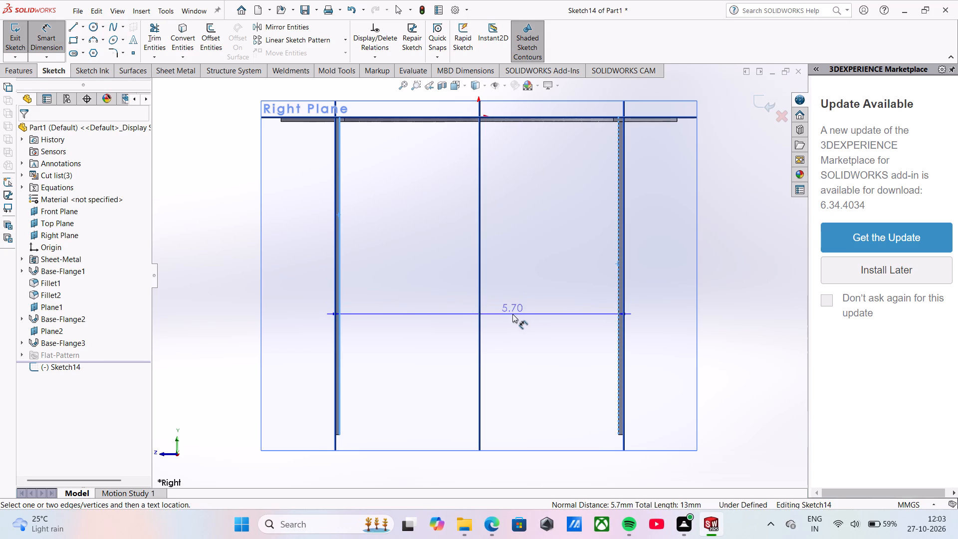
key("Escape")
Examine the corners where the vertical flanges meet the holed plate, and exit the Right Plane sketch without drawing anything.
scroll(512, 314, "up", 4)
middle_click_drag(512, 314, 525, 320)
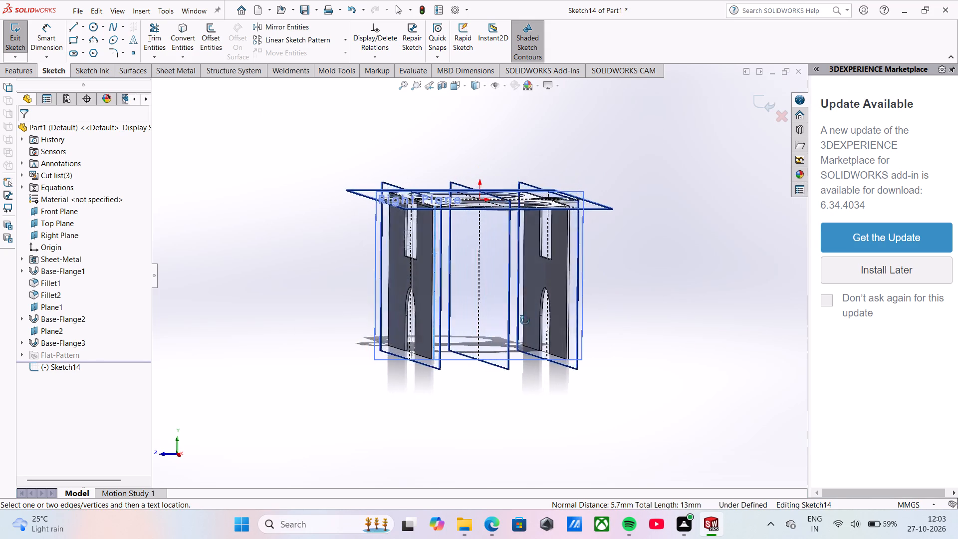
middle_click_drag(525, 320, 539, 344)
scroll(476, 244, "down", 4)
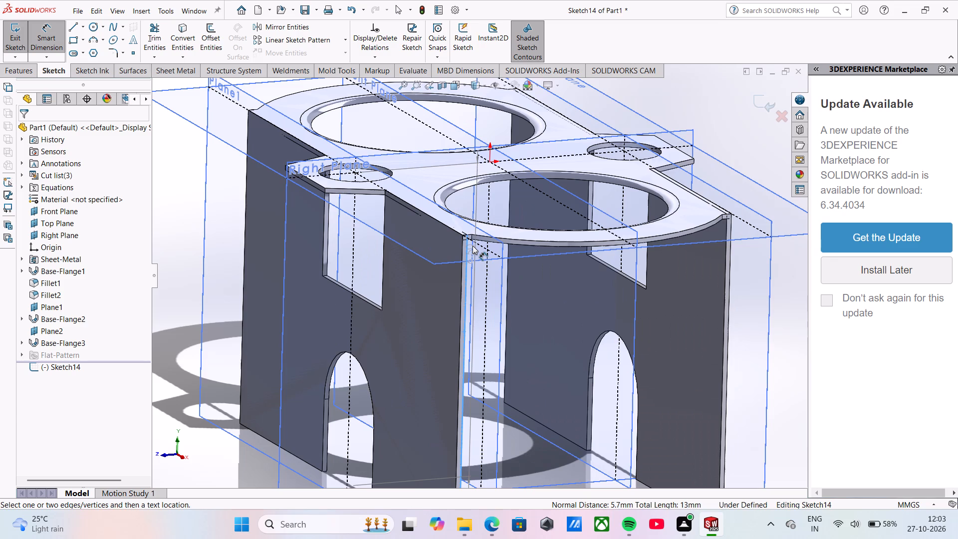
key("Escape")
scroll(450, 259, "down", 9)
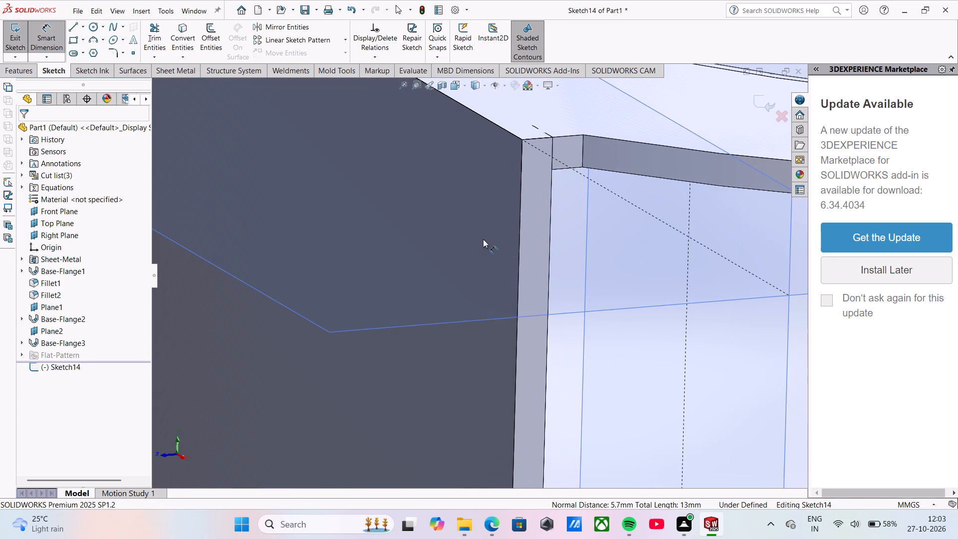
key("Escape")
scroll(483, 239, "up", 12)
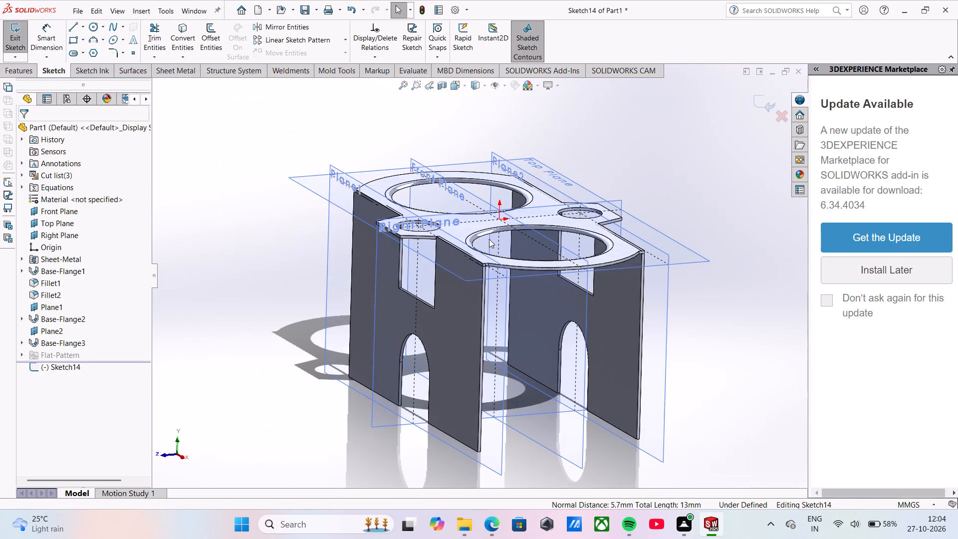
middle_click_drag(782, 313, 690, 314)
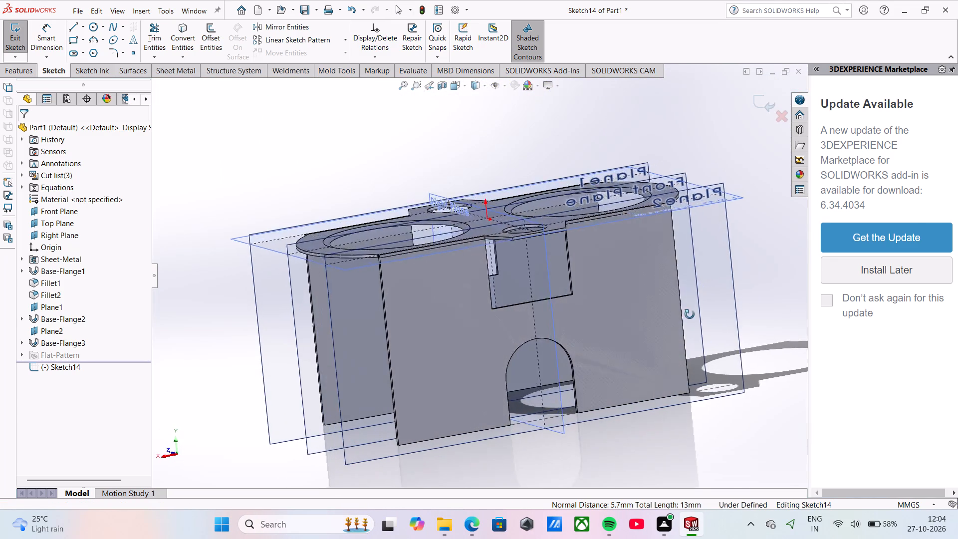
middle_click_drag(690, 314, 696, 309)
right_click(657, 288)
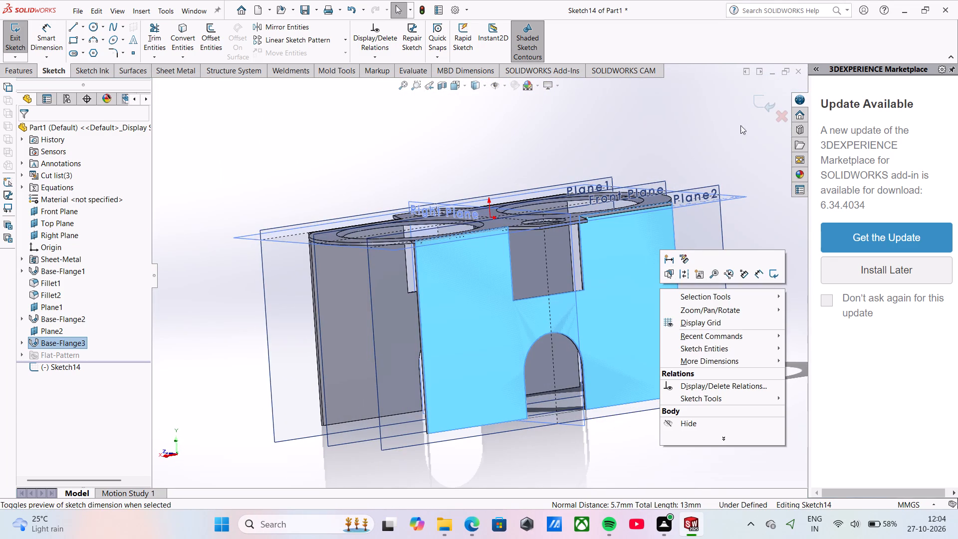
left_click(755, 103)
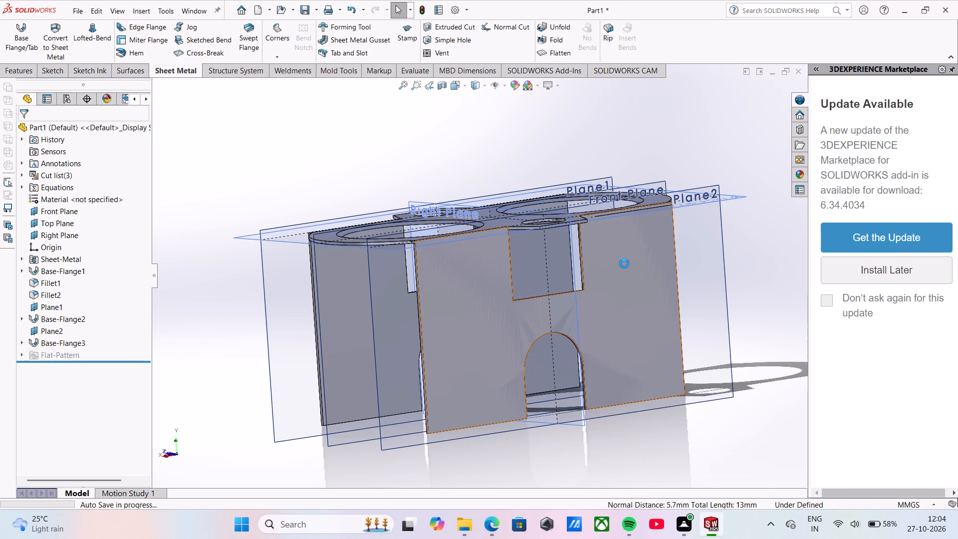
Open the sketch of the second vertical flange, inspect its outline along the plate edge, and exit it without edits.
right_click(624, 264)
left_click(654, 235)
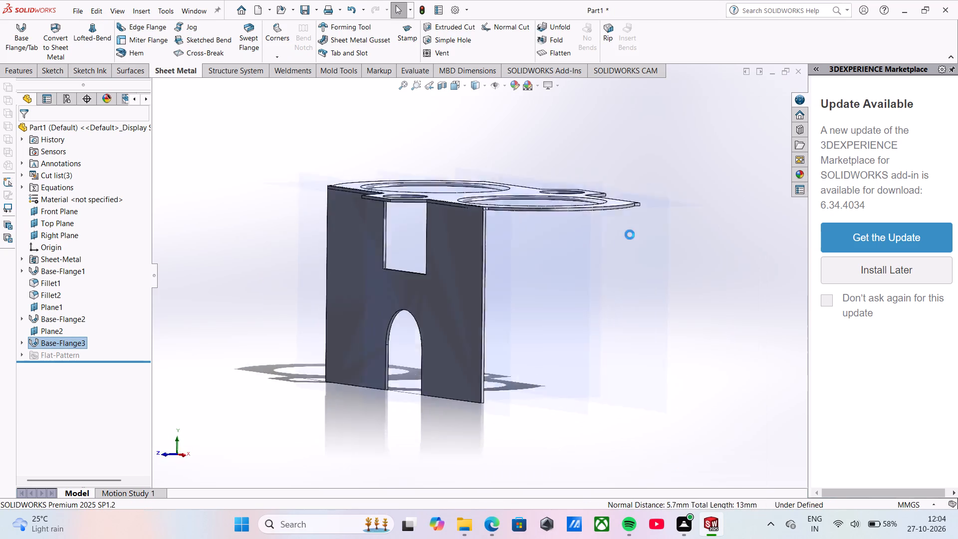
scroll(361, 178, "down", 5)
scroll(382, 246, "up", 3)
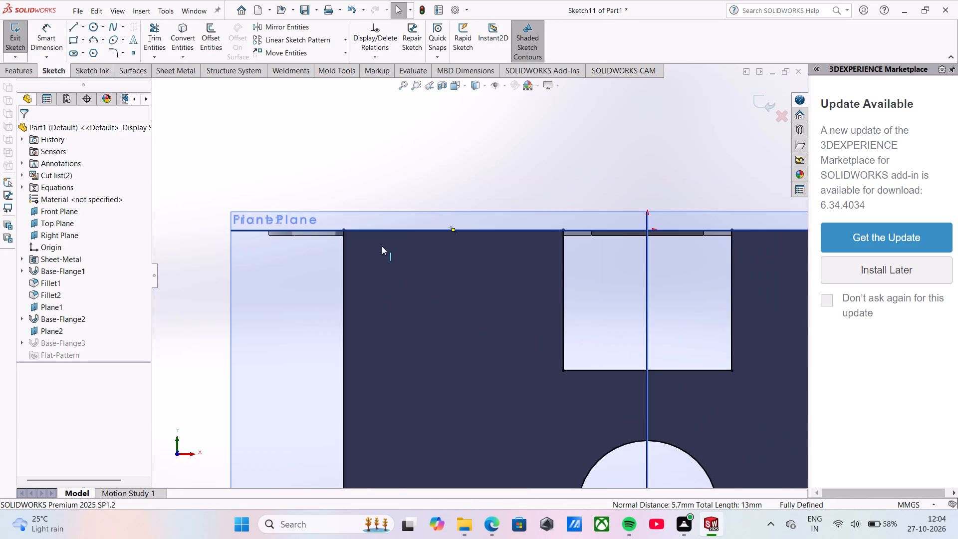
scroll(436, 182, "up", 3)
left_click(770, 108)
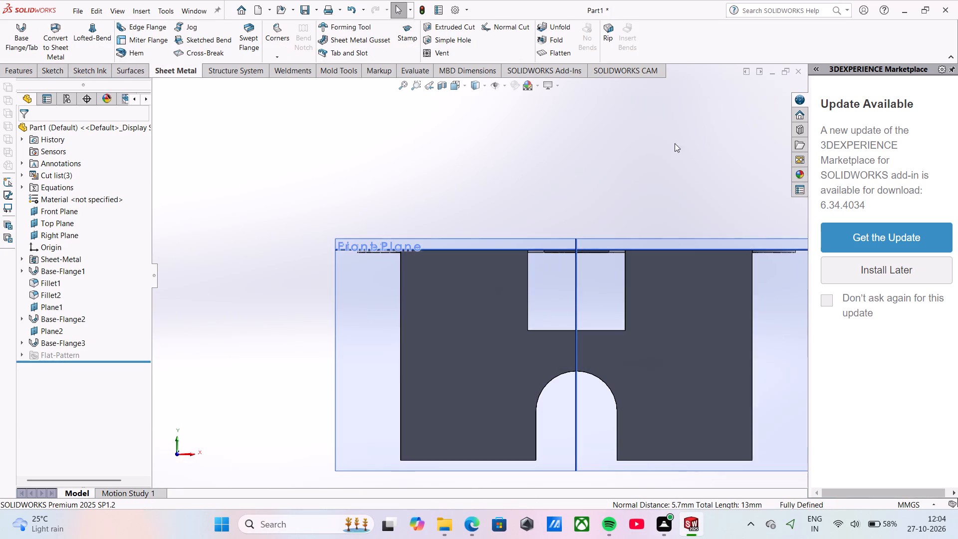
Open the sketch of the first vertical flange, inspect its upper edge beside the rectangular notch, and exit without edits.
middle_click_drag(668, 148, 629, 176)
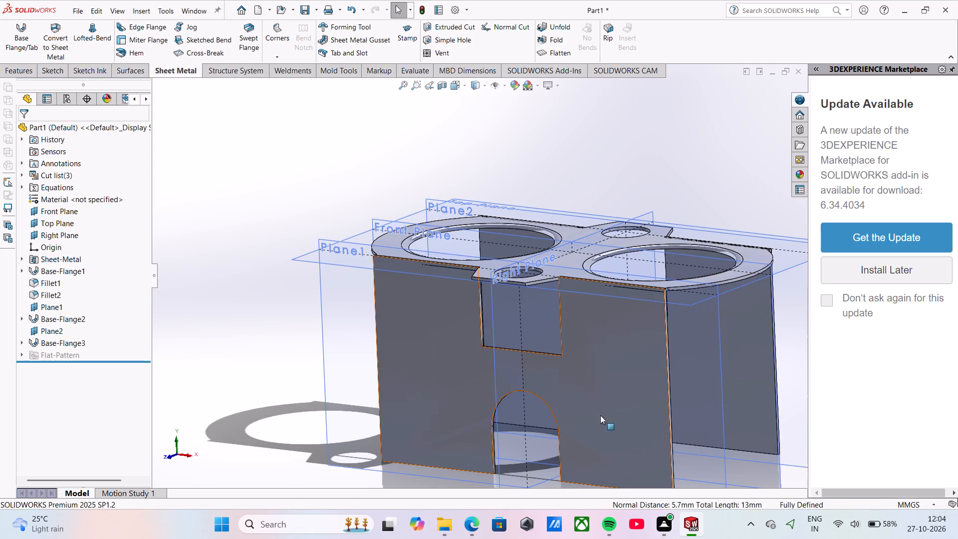
right_click(616, 399)
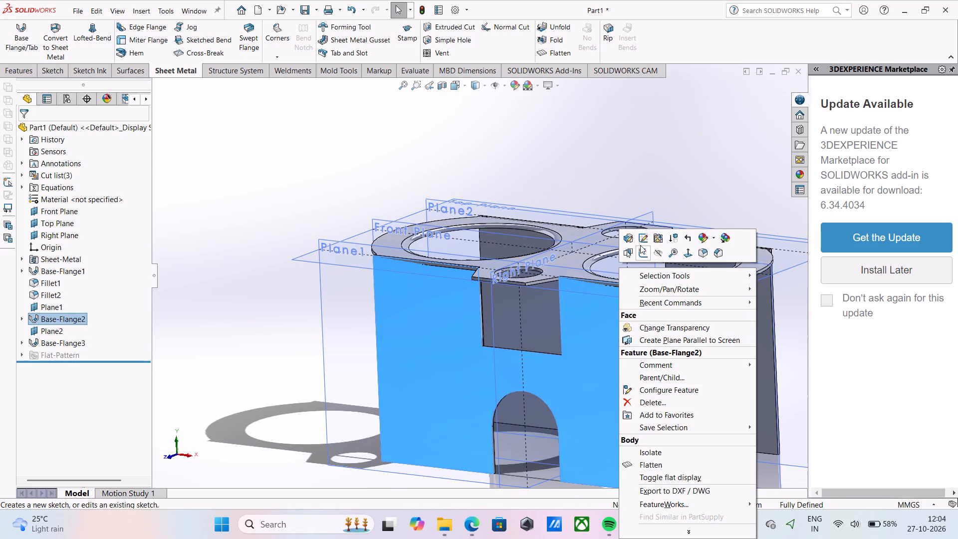
left_click(640, 245)
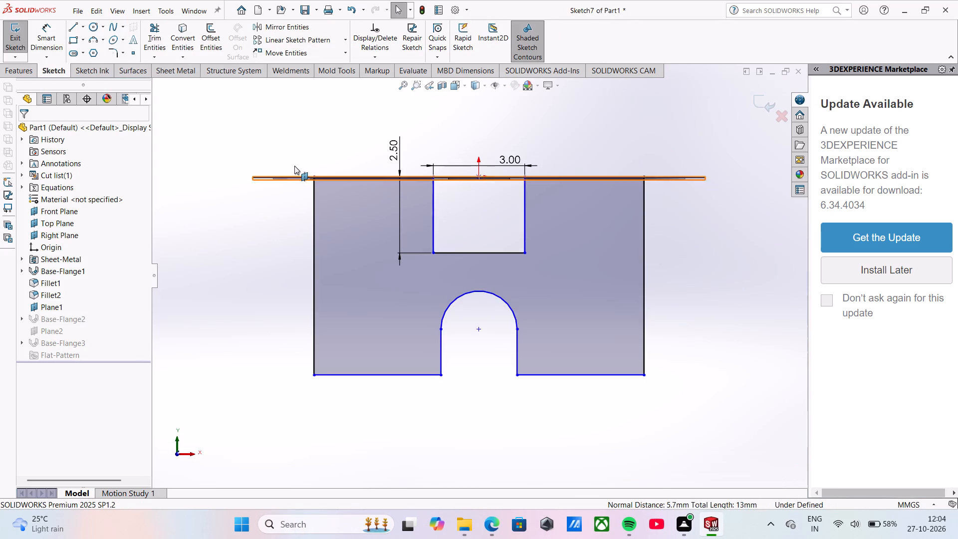
scroll(294, 166, "down", 4)
scroll(570, 226, "down", 3)
scroll(561, 224, "up", 2)
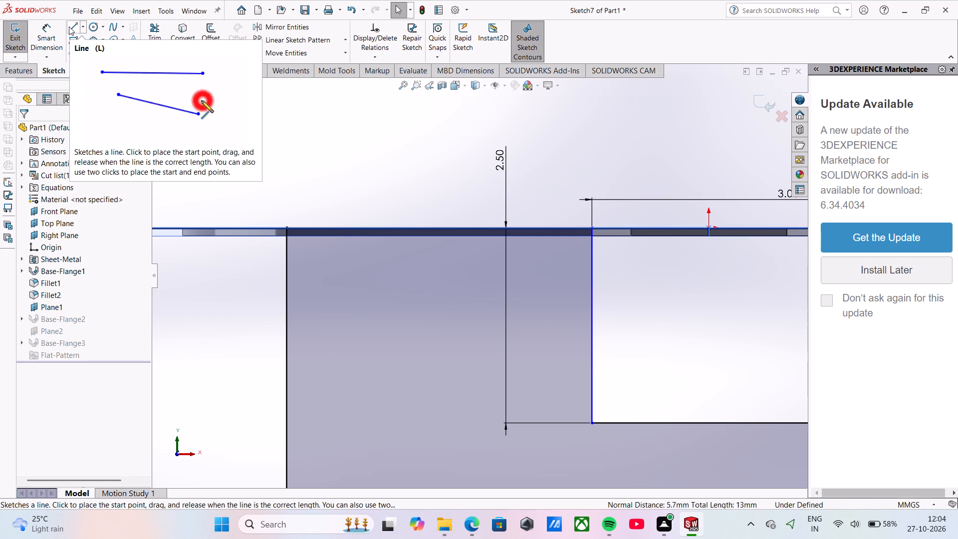
key("Escape")
left_click(750, 97)
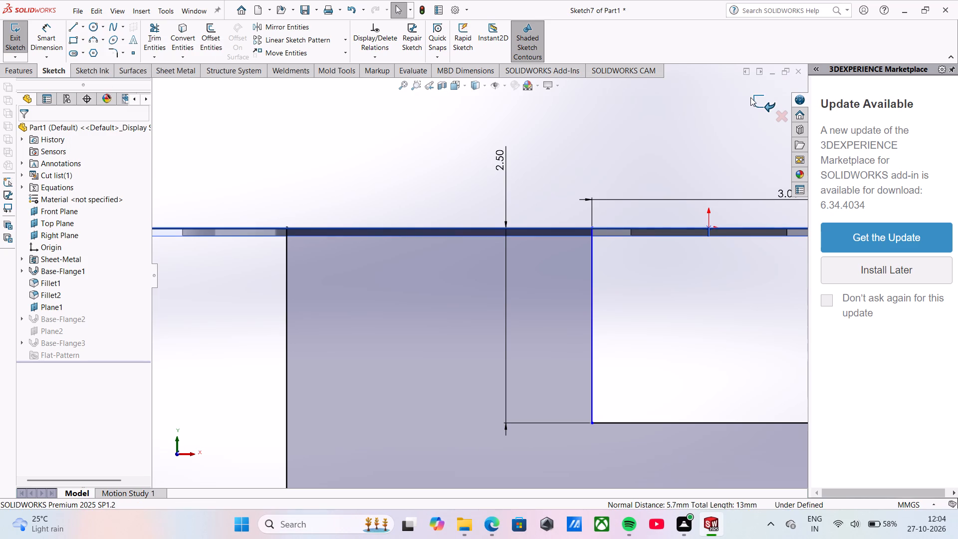
Hide the reference planes so that only the sheet metal bodies are displayed.
scroll(685, 218, "up", 7)
middle_click_drag(673, 247, 645, 277)
left_click(488, 85)
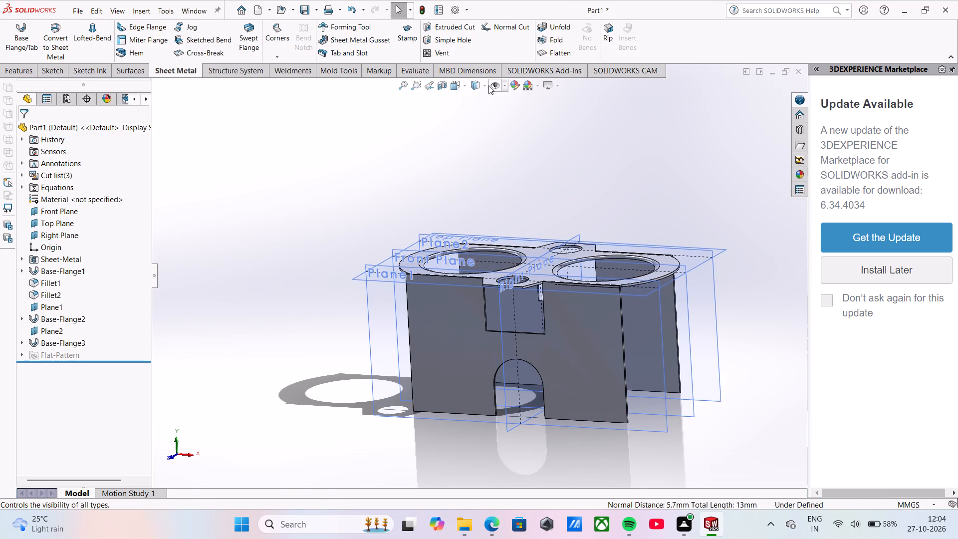
middle_click_drag(605, 271, 573, 336)
scroll(605, 271, "up", 1)
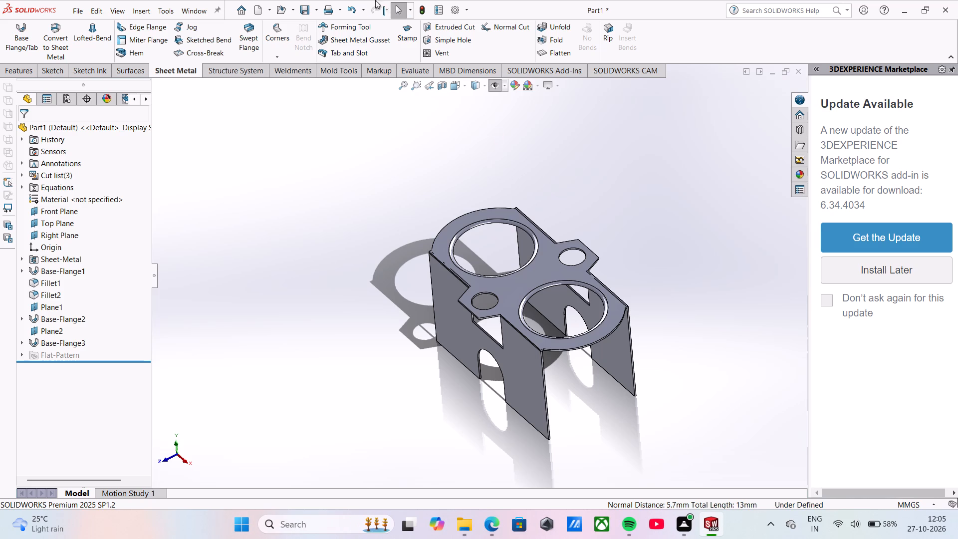
Start an outward edge flange on the bottom edge of the first vertical flange's leg beside the arch cut.
left_click(143, 23)
left_click(526, 421)
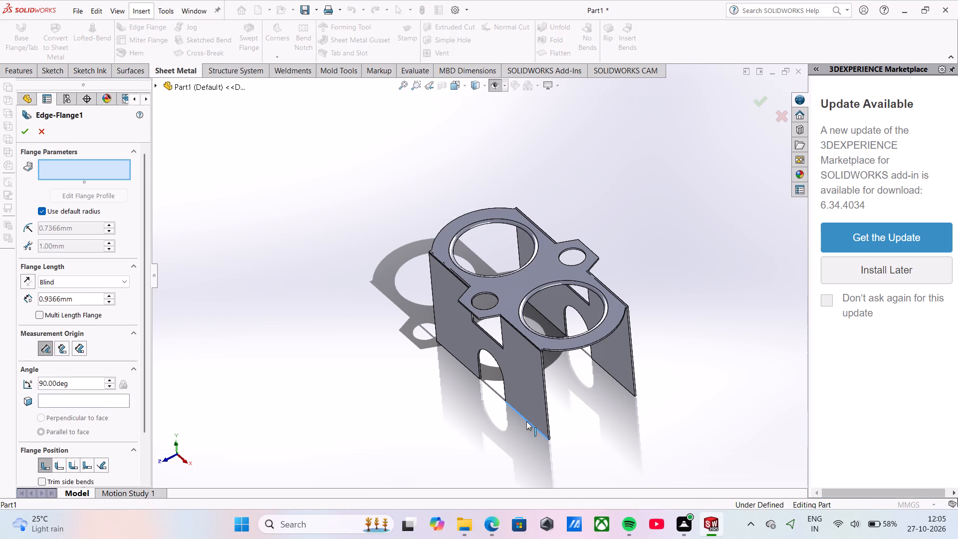
middle_click_drag(528, 422, 531, 381)
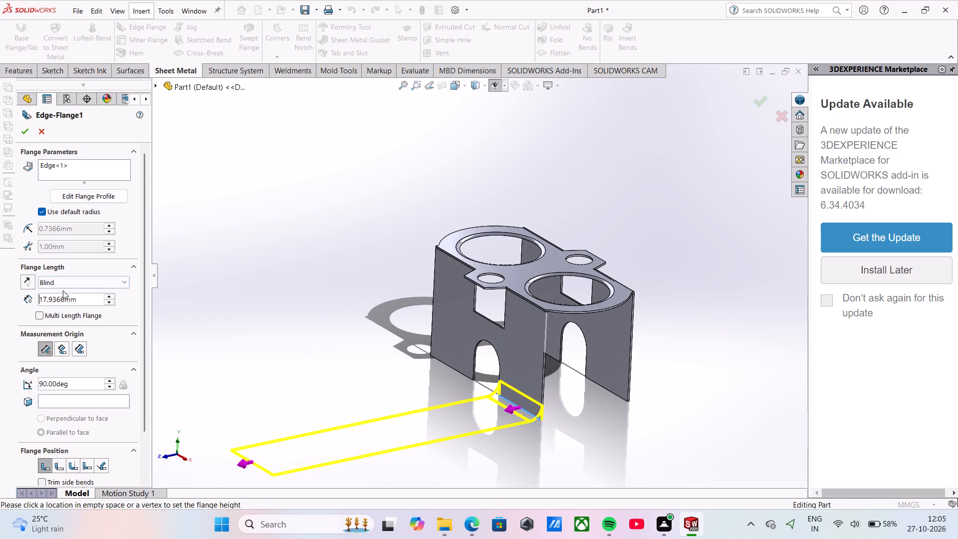
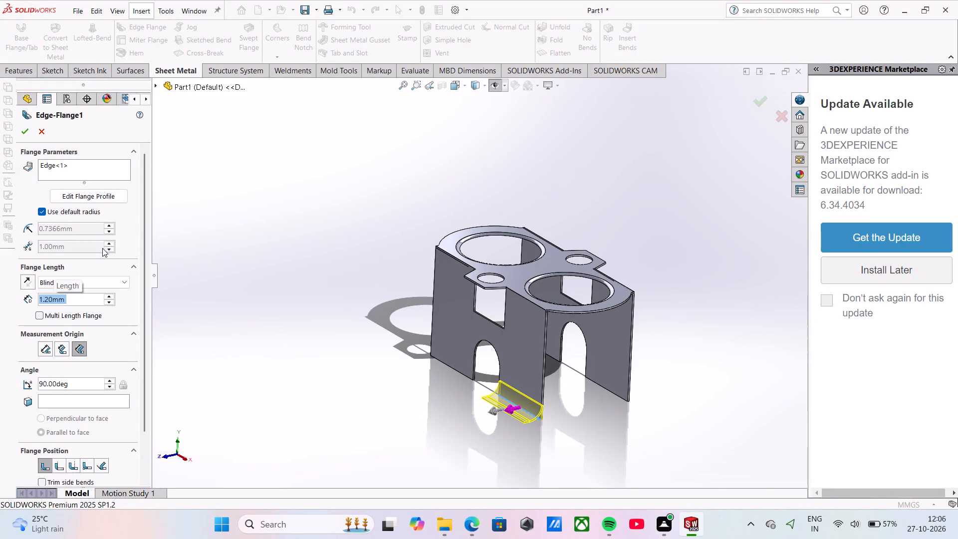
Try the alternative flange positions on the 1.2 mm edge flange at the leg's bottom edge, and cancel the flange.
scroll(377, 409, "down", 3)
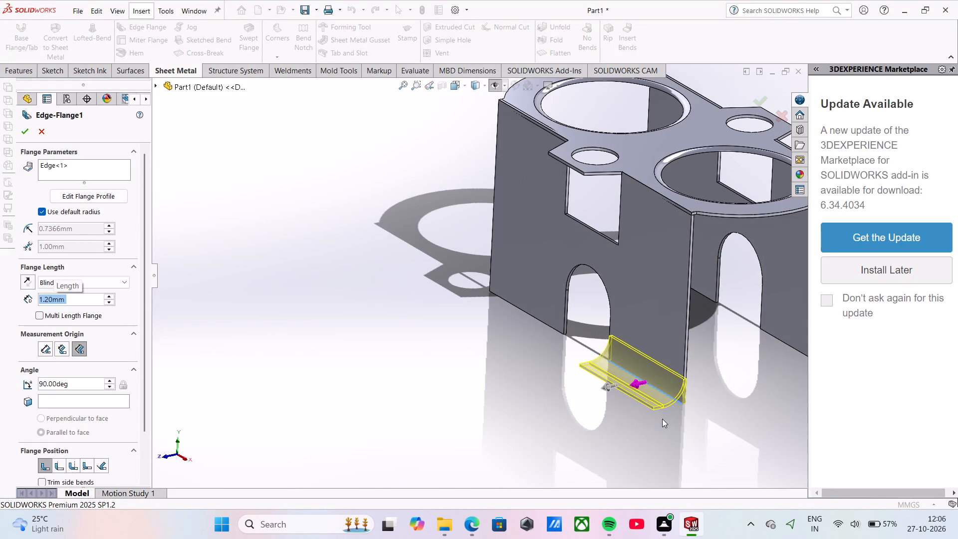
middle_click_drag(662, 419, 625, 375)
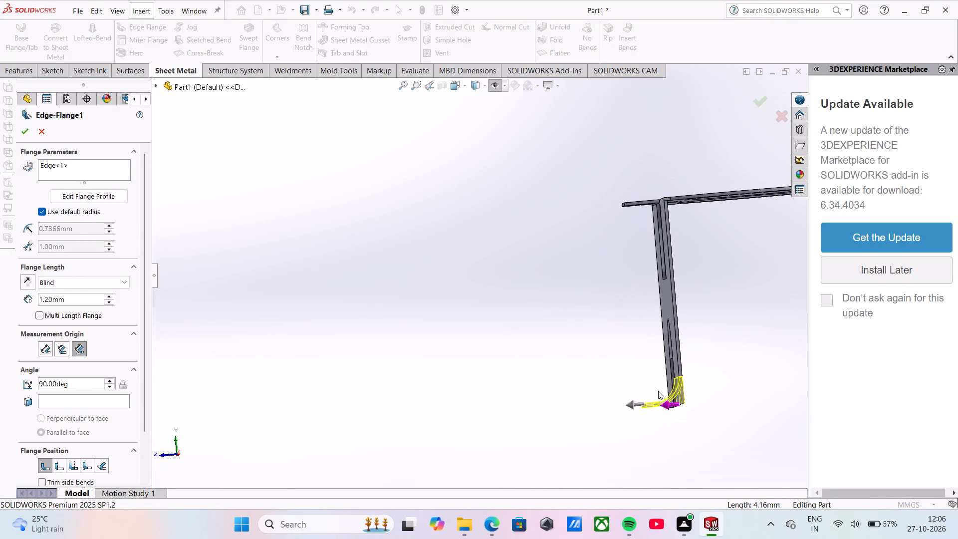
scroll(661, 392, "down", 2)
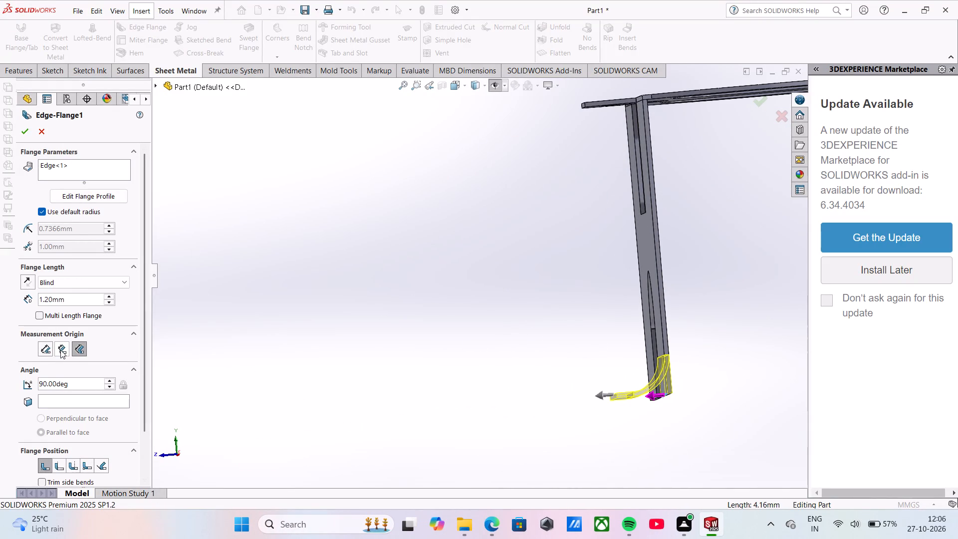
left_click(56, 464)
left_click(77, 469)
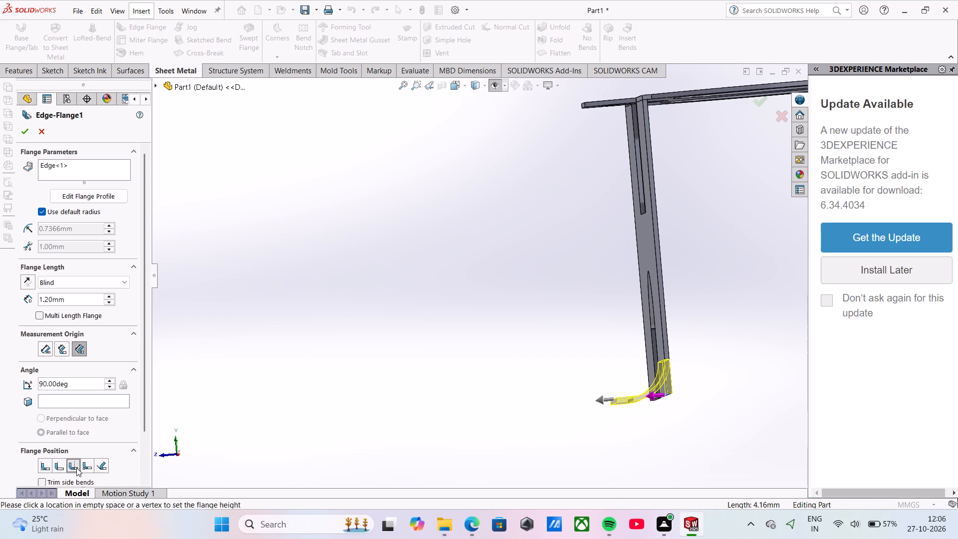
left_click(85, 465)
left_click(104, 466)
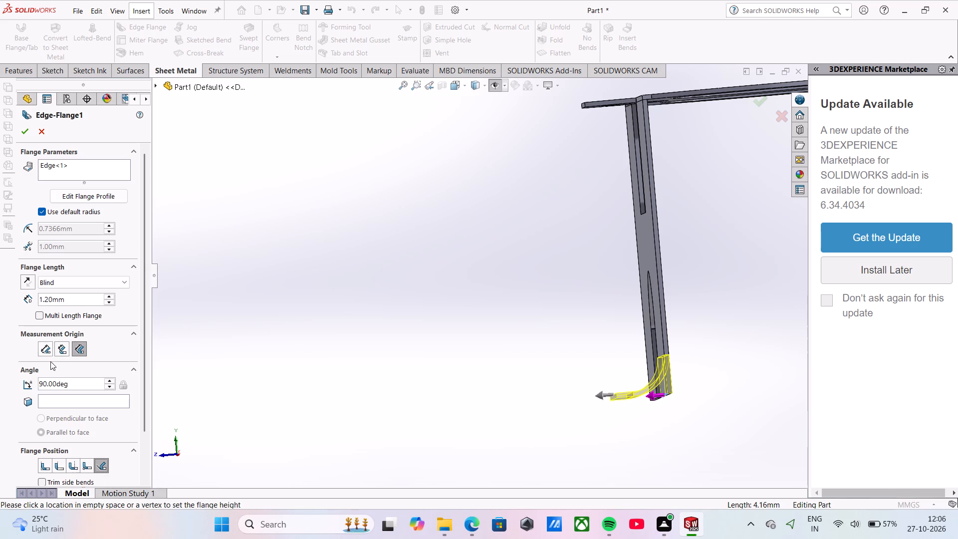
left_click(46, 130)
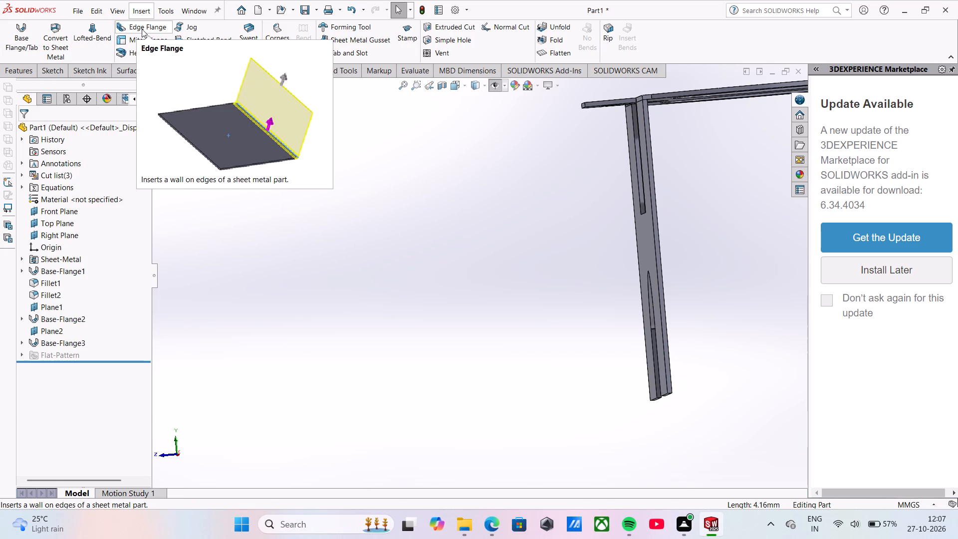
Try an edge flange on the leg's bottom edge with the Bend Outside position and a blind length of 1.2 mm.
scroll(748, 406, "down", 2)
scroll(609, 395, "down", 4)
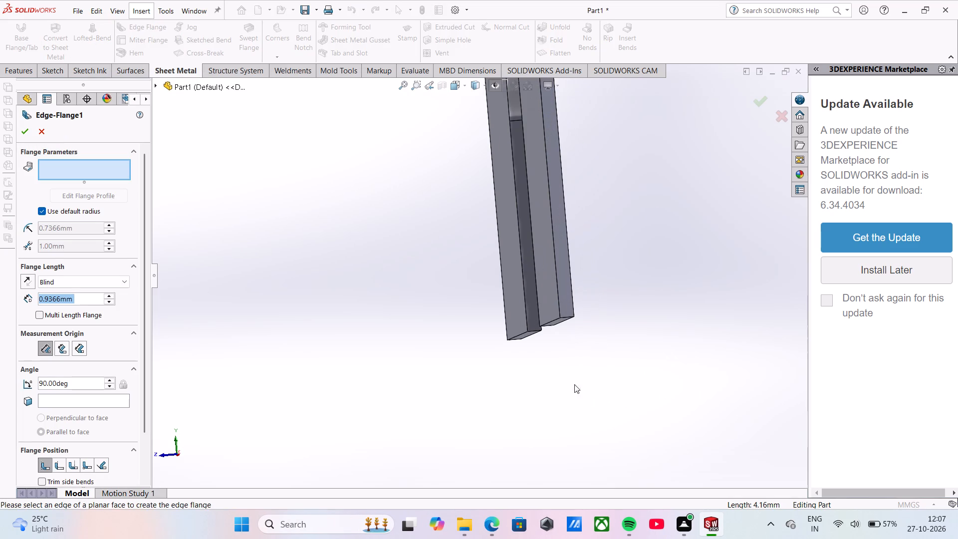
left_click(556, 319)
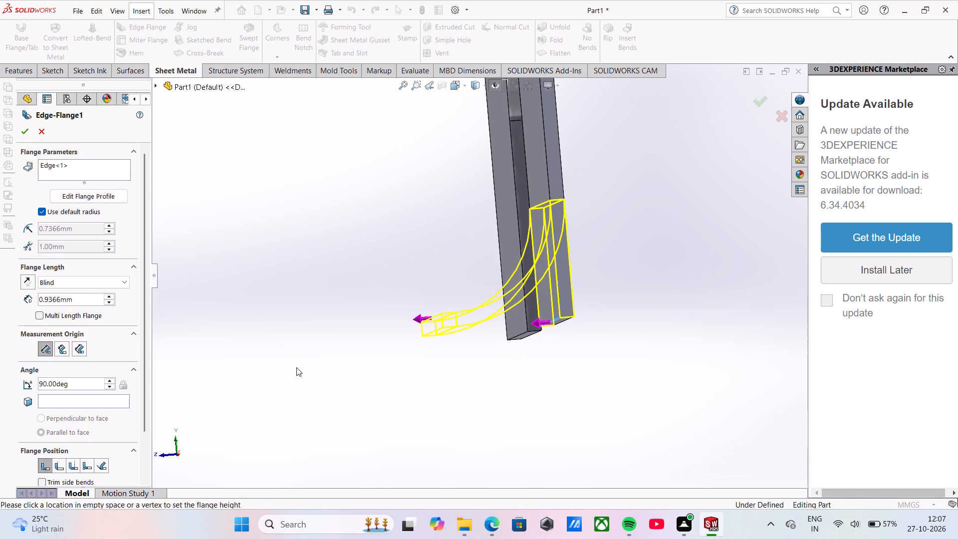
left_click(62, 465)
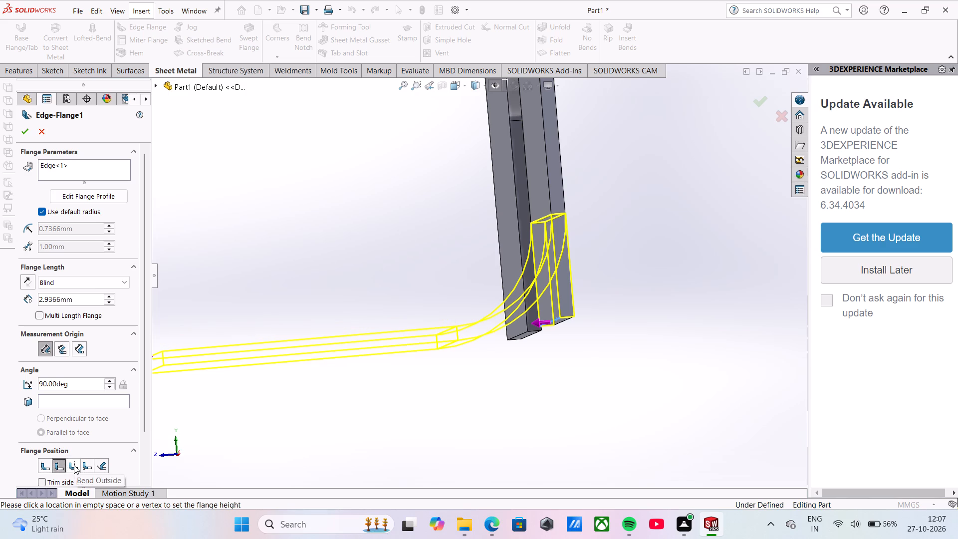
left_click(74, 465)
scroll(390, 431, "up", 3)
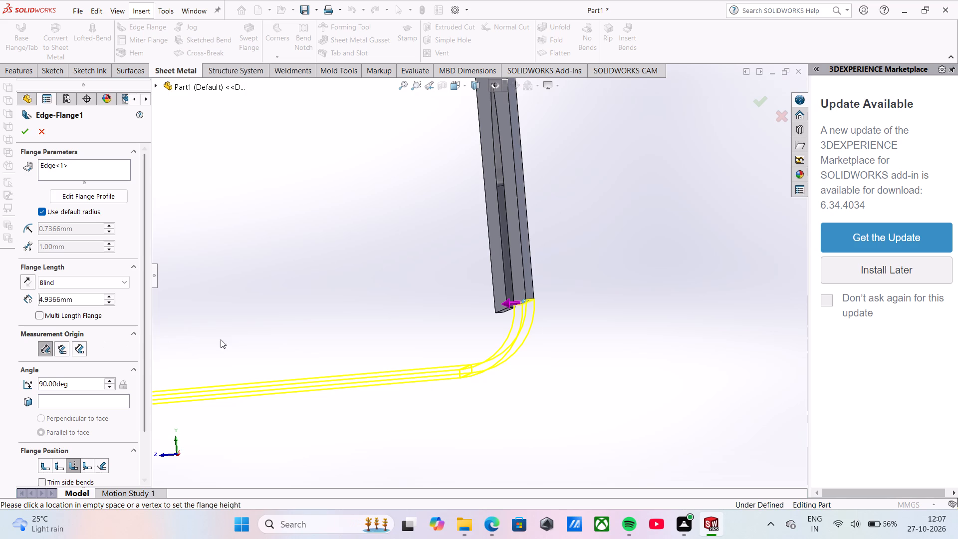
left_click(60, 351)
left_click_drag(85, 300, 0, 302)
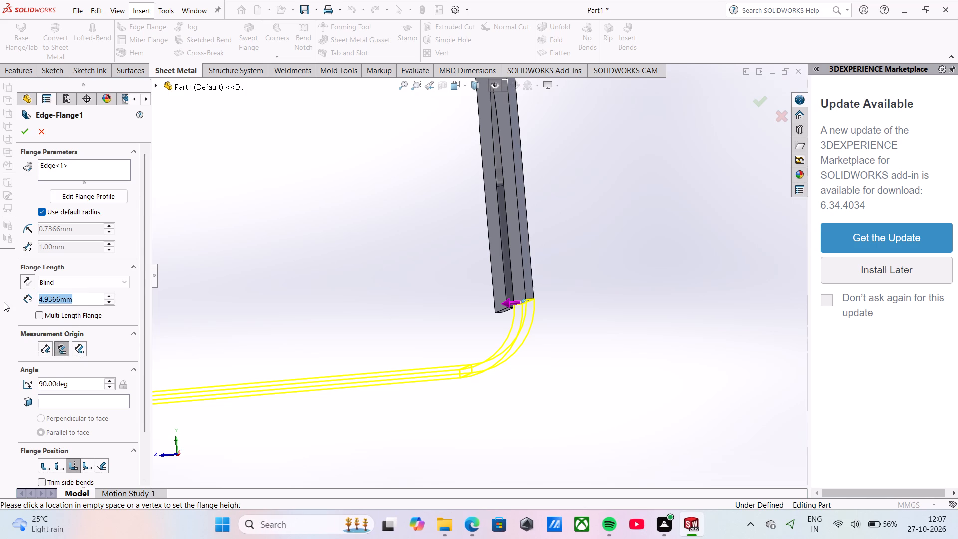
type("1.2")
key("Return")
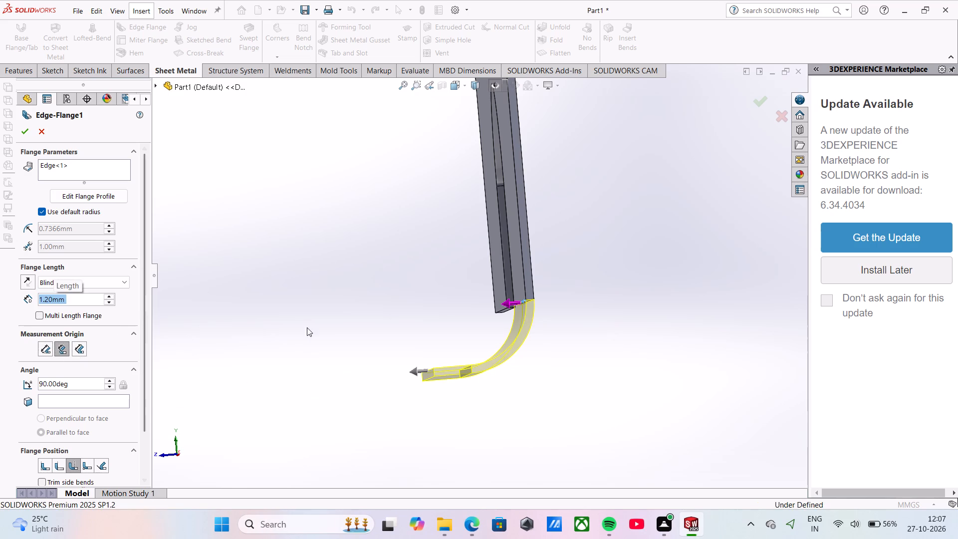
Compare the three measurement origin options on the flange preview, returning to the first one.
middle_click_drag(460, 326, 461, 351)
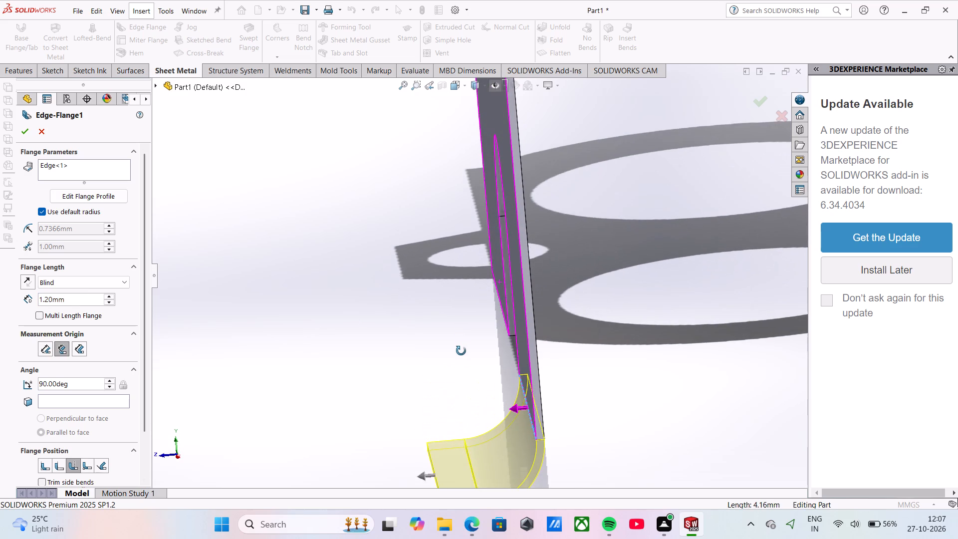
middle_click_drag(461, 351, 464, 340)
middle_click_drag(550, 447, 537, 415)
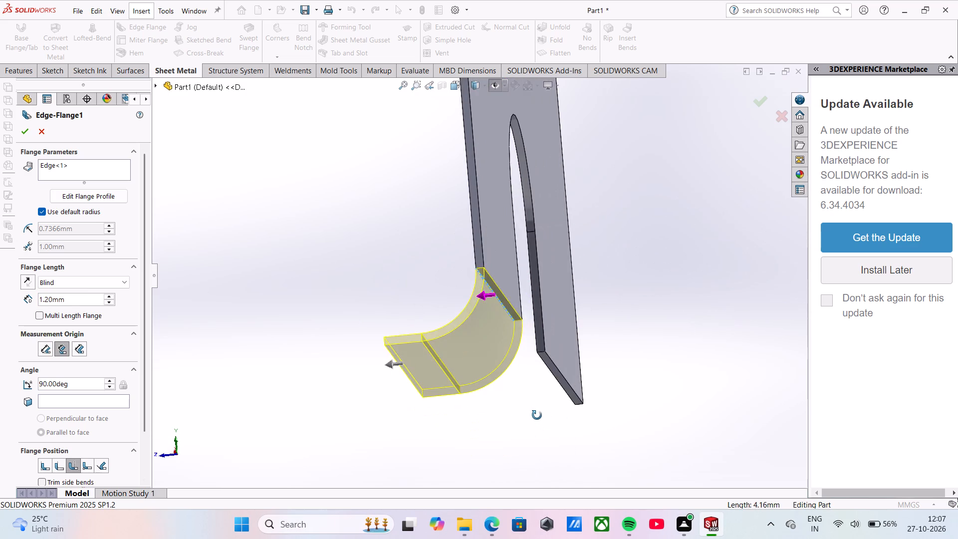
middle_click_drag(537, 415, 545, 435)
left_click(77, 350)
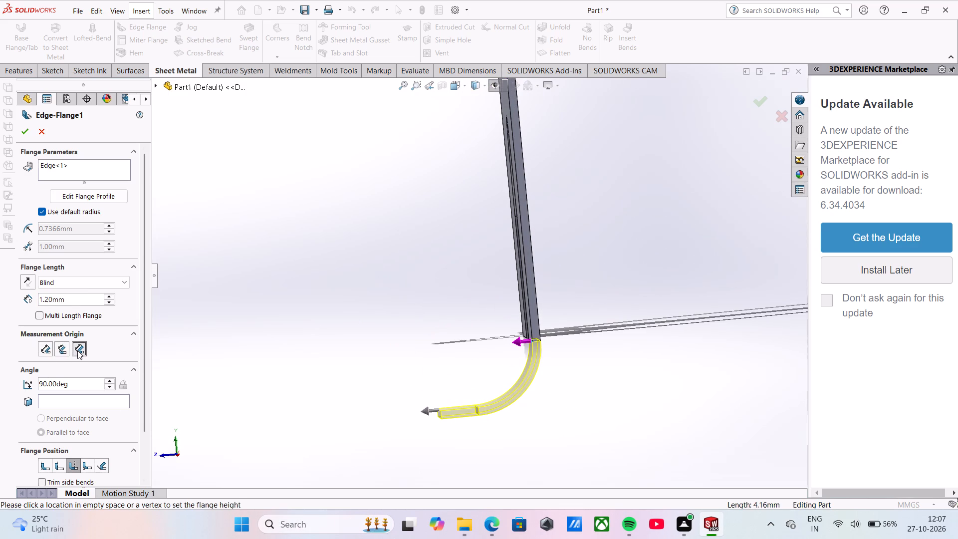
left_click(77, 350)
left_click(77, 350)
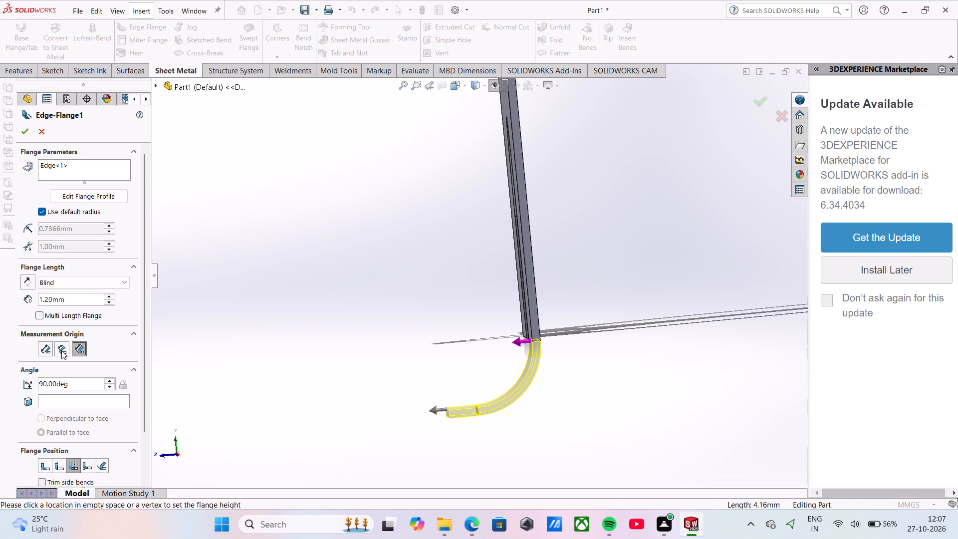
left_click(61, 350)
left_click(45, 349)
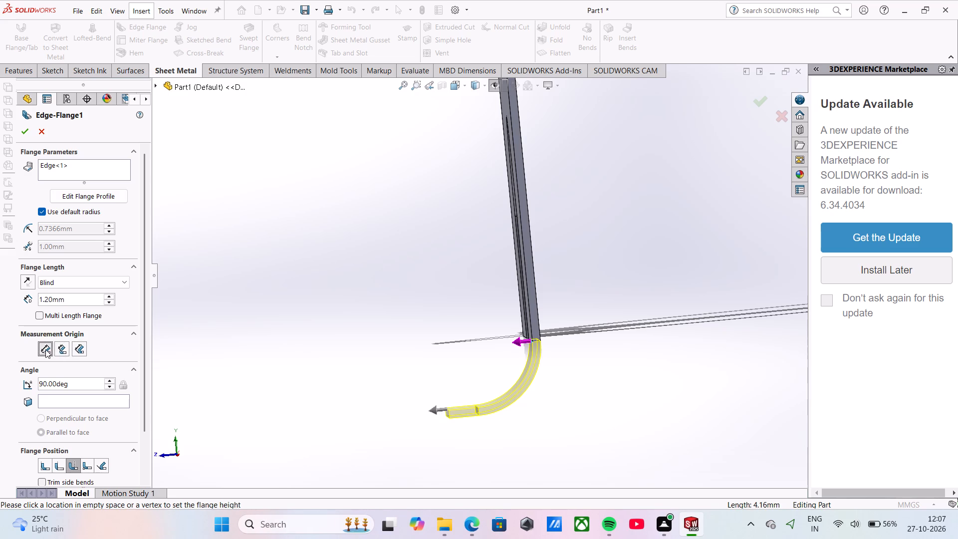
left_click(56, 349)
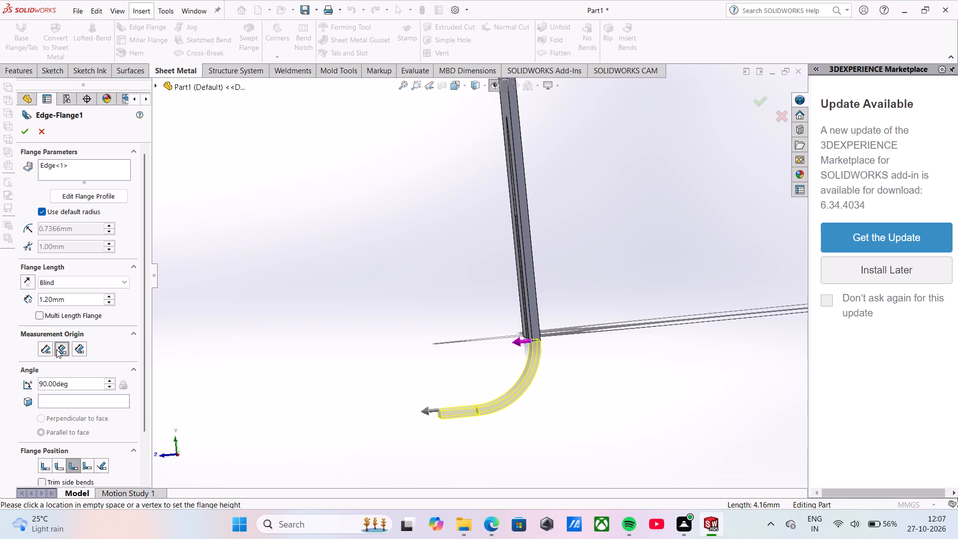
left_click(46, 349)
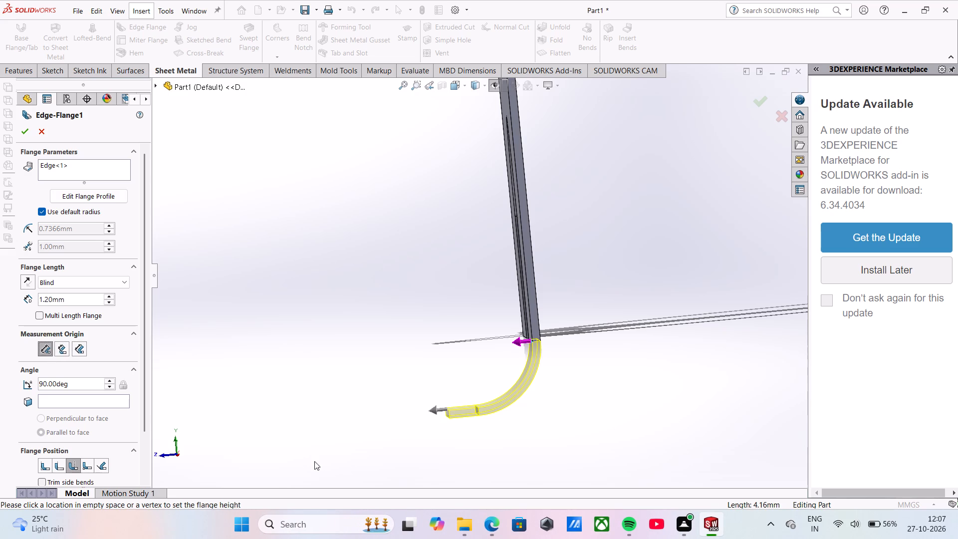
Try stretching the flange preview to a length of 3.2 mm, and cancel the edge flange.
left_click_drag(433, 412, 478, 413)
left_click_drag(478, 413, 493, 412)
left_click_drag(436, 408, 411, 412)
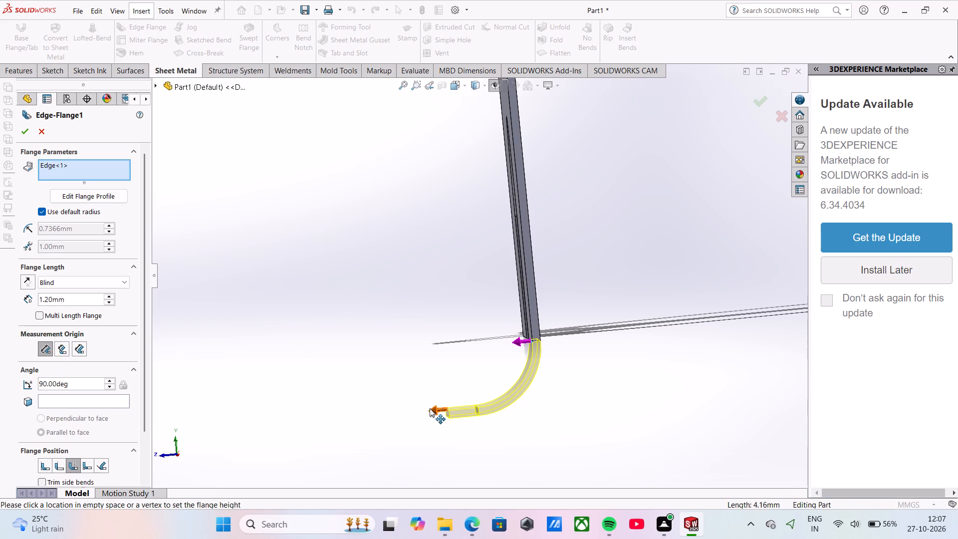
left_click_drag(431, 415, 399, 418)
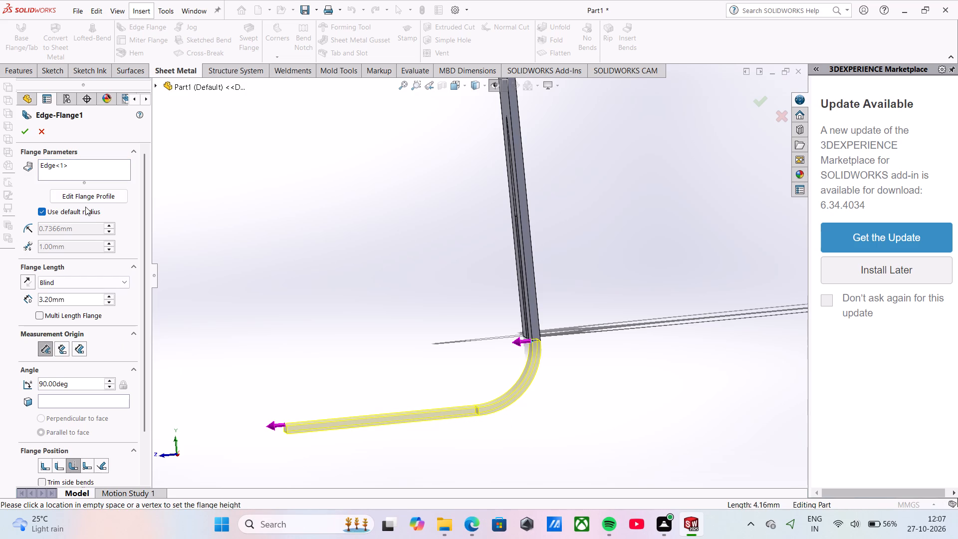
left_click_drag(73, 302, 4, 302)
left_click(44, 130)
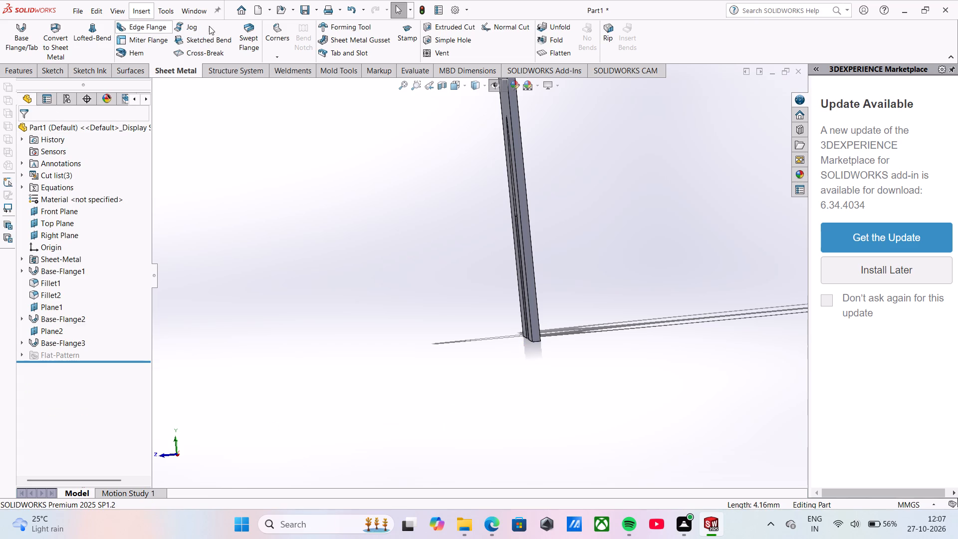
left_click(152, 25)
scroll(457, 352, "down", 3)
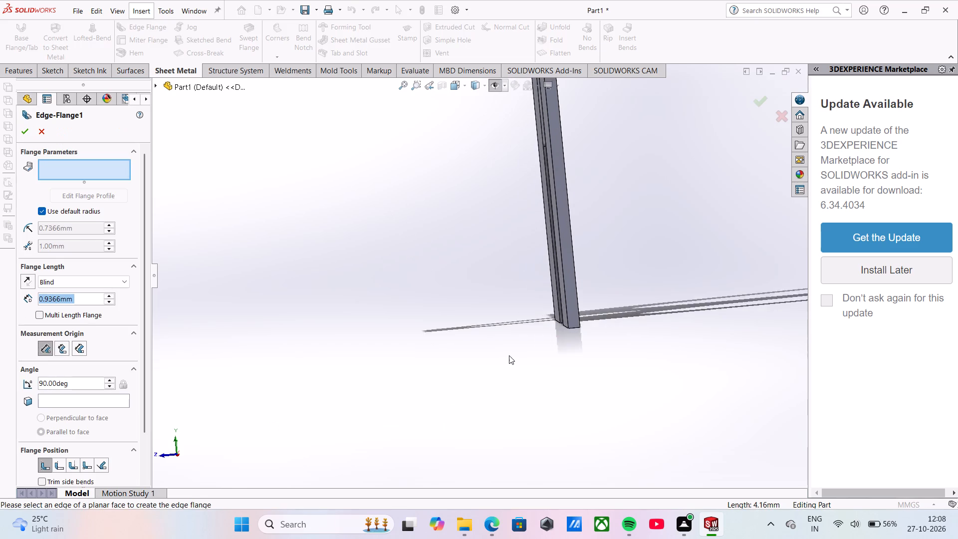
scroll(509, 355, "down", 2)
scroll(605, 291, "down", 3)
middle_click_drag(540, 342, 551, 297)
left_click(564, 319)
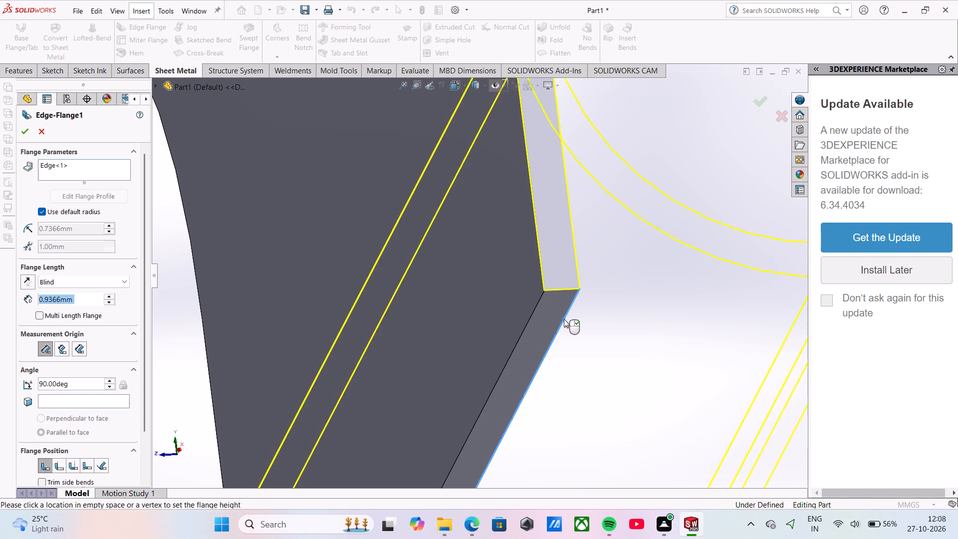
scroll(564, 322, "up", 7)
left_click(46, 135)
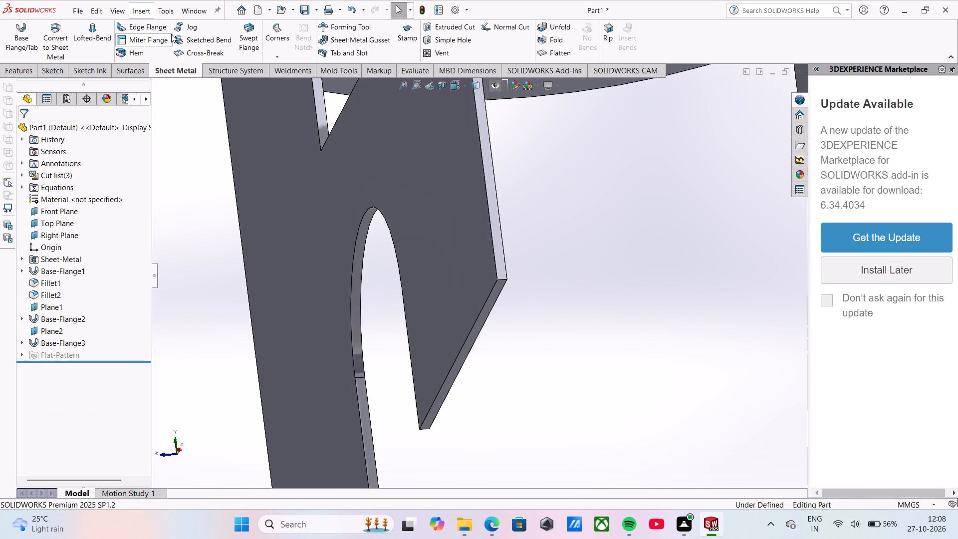
Start an edge flange on the bottom edge of the narrow leg beside the arched cutout, with a blind length of 1.2 mm.
left_click(156, 27)
left_click(458, 355)
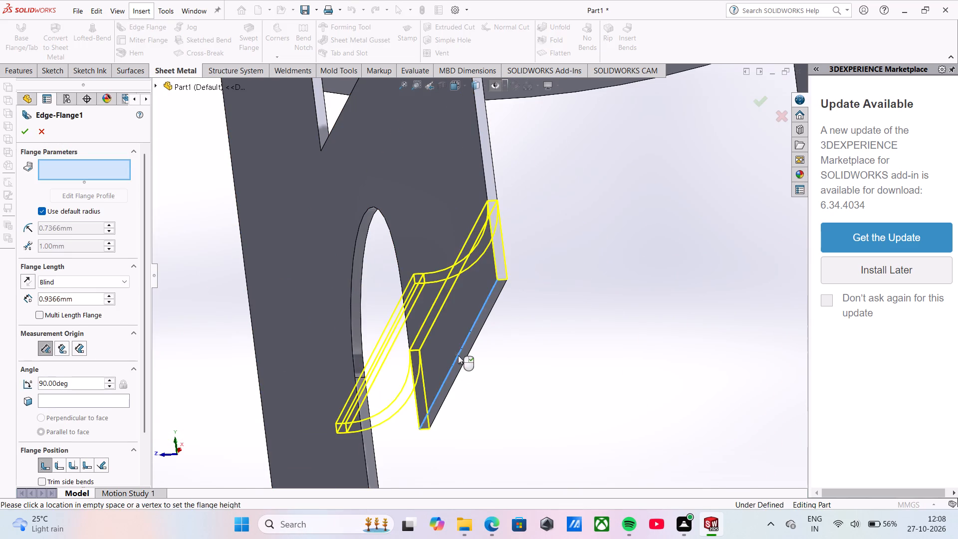
scroll(462, 406, "up", 3)
left_click_drag(82, 298, 61, 299)
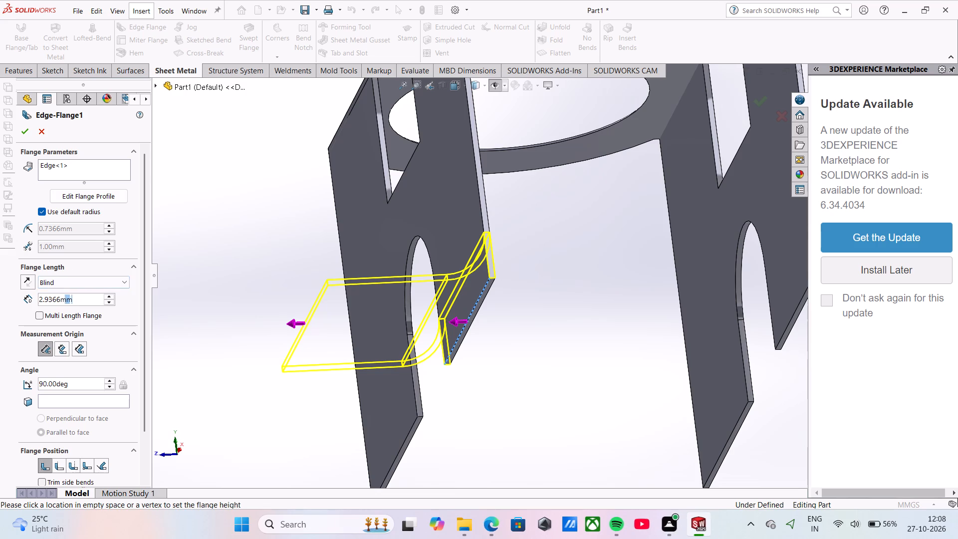
left_click_drag(61, 299, 3, 299)
key("1")
key("period")
key("2")
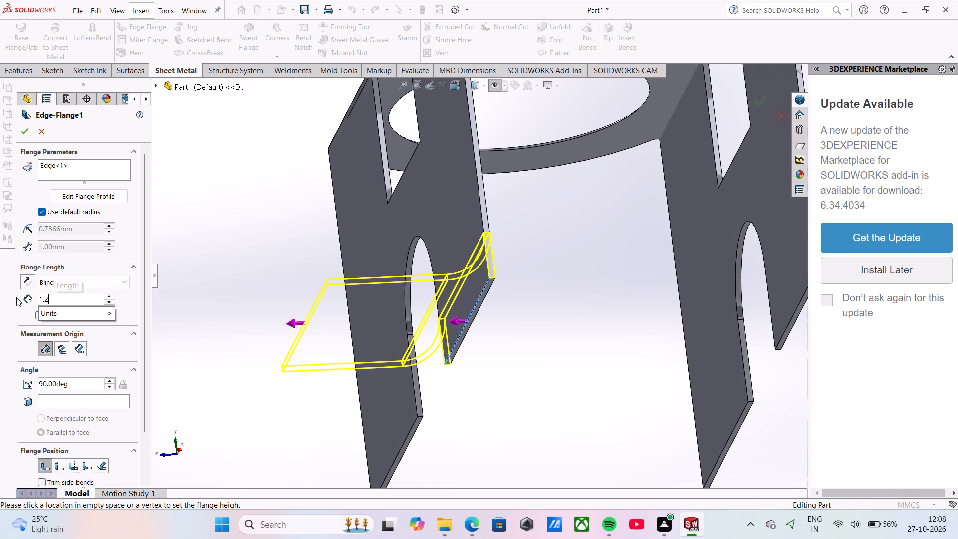
key("Return")
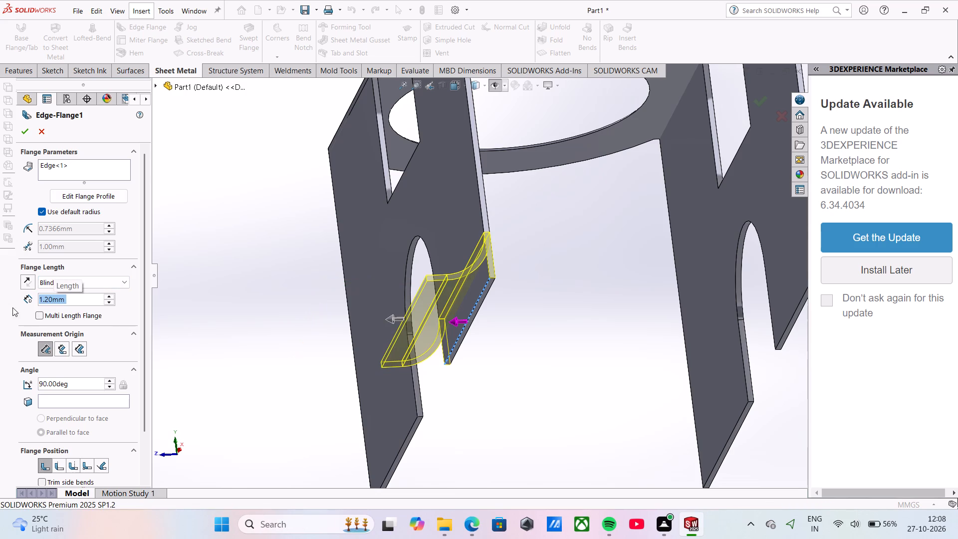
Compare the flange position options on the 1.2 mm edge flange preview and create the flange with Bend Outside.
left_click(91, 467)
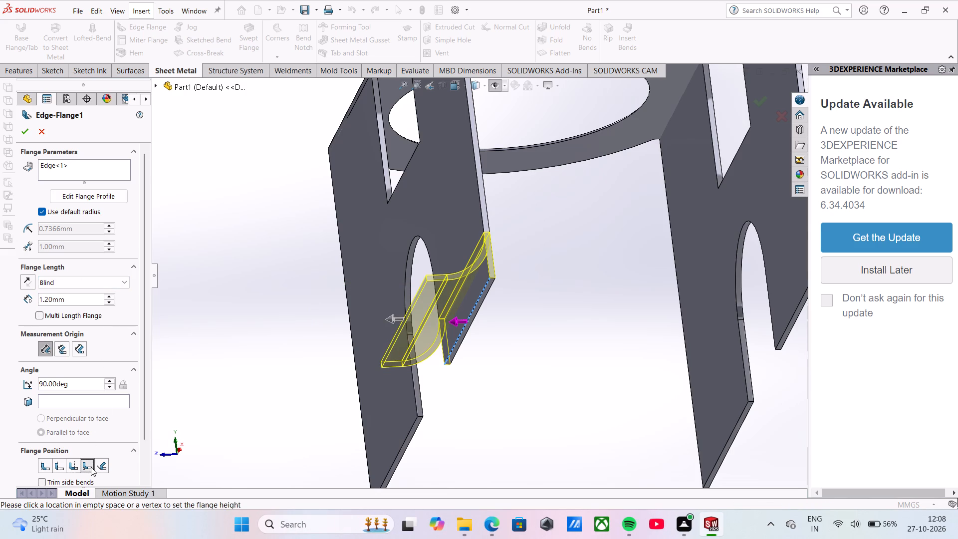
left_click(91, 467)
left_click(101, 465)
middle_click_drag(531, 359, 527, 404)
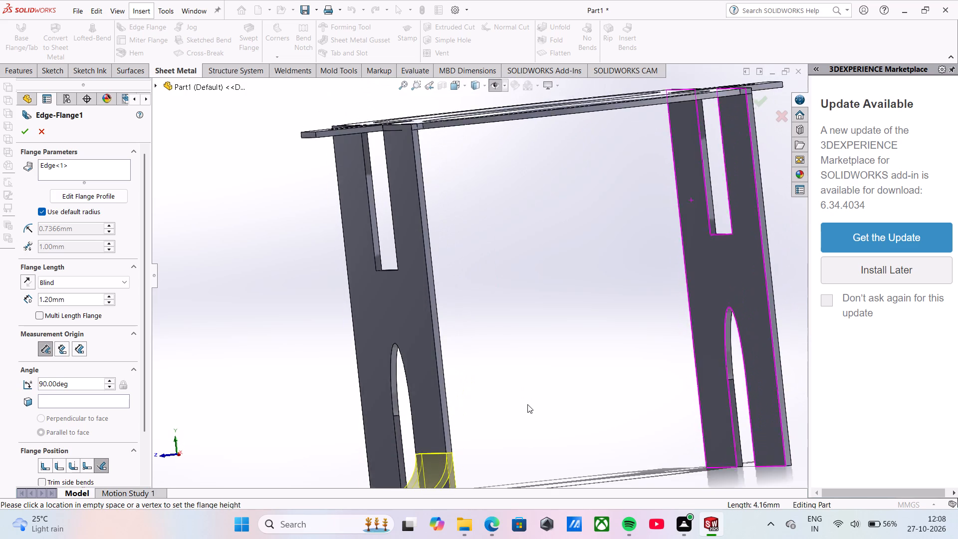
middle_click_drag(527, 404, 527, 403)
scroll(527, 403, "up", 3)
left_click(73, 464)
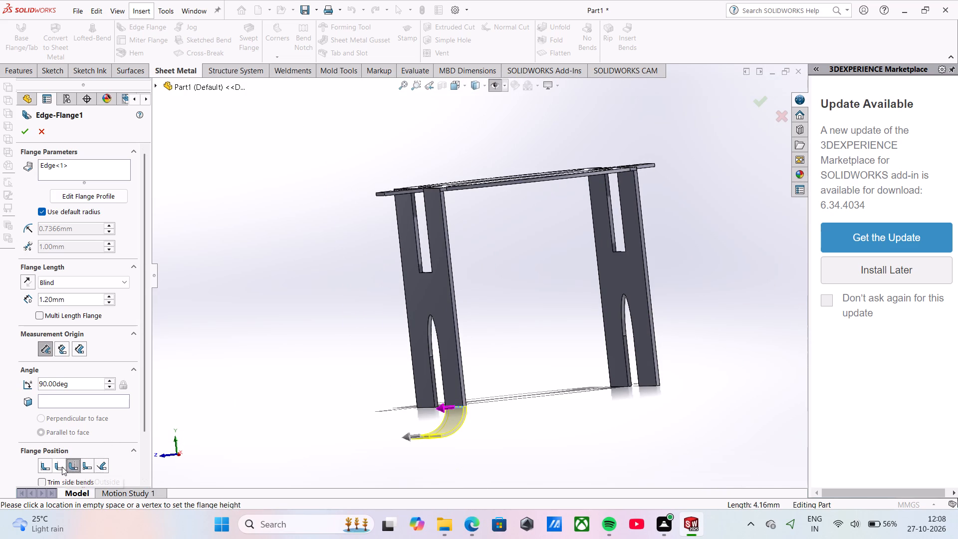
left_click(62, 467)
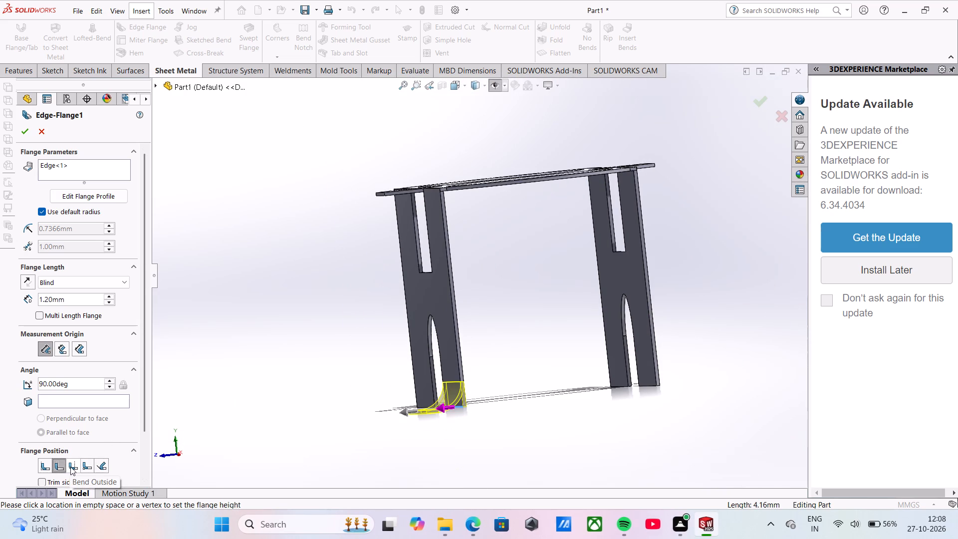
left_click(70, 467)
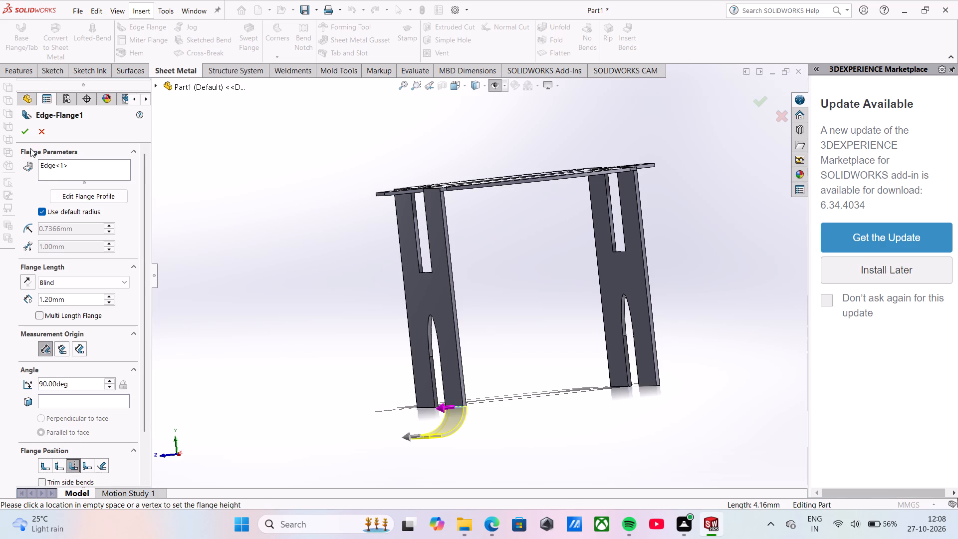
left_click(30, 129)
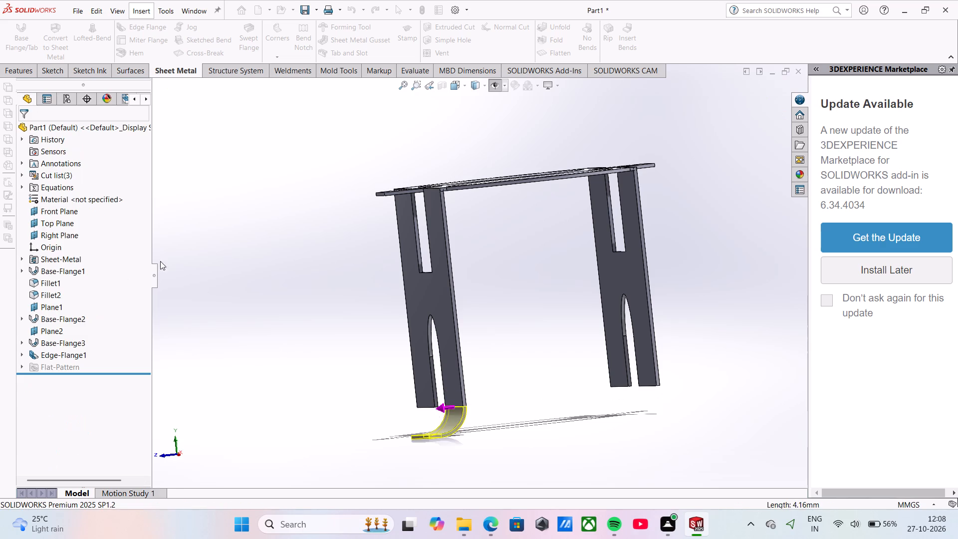
Examine the bend and foot shape of the edge flange at the bottom of the leg from several angles.
middle_click_drag(563, 357, 578, 392)
middle_click(578, 392)
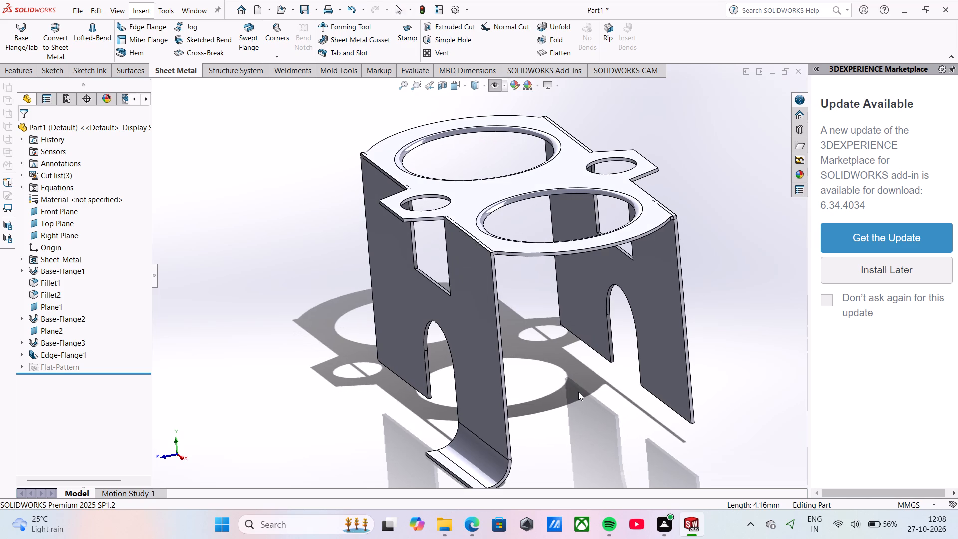
scroll(542, 424, "down", 1)
scroll(541, 425, "up", 3)
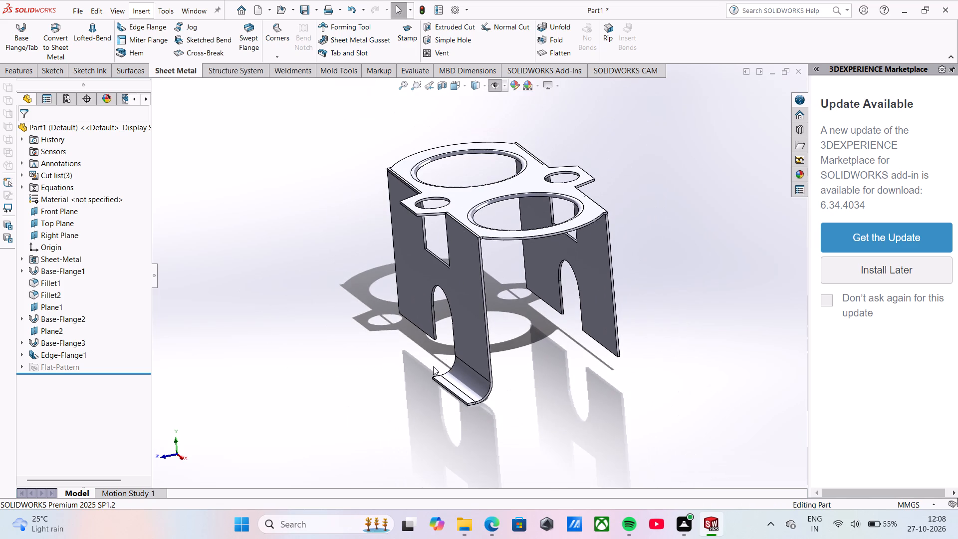
scroll(433, 366, "down", 4)
middle_click_drag(572, 436, 549, 398)
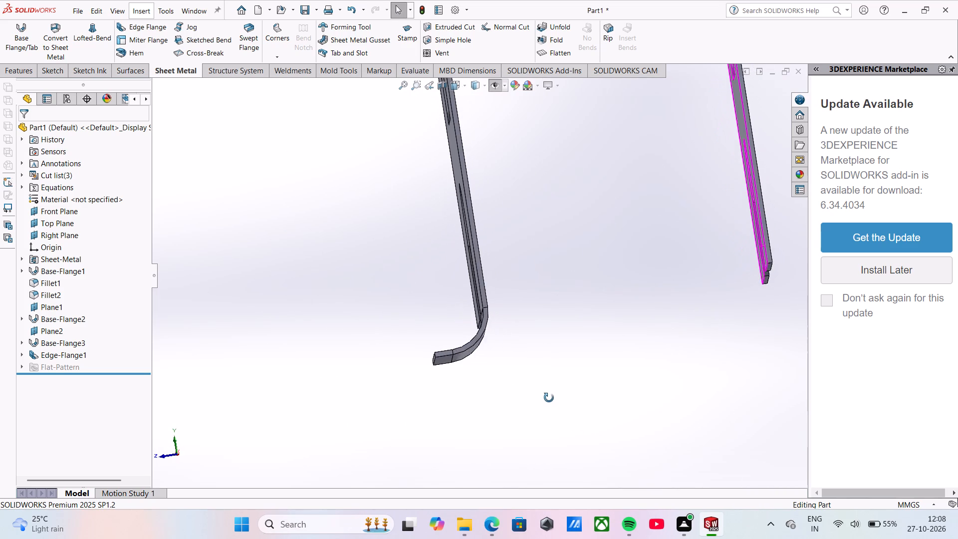
middle_click_drag(549, 398, 546, 402)
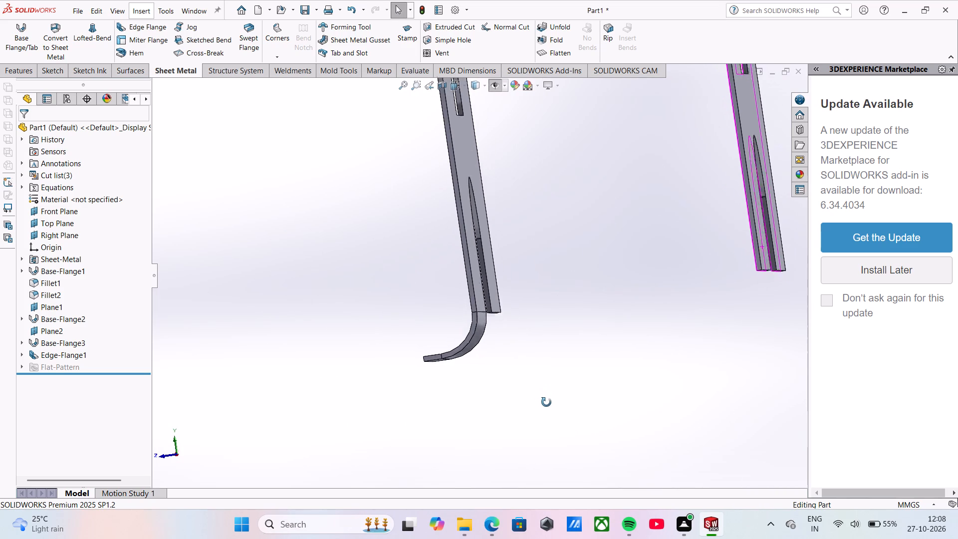
middle_click_drag(546, 402, 548, 403)
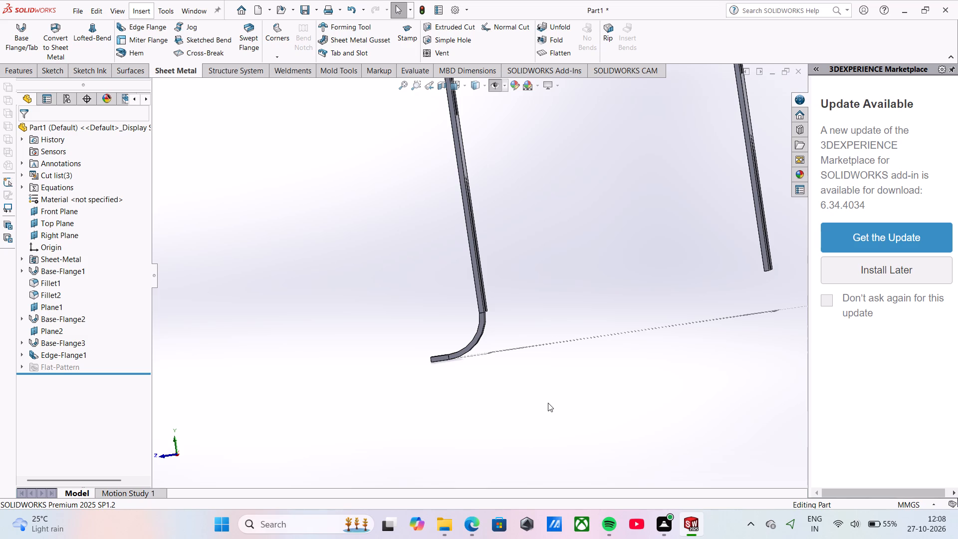
scroll(548, 403, "up", 3)
middle_click_drag(547, 402, 563, 400)
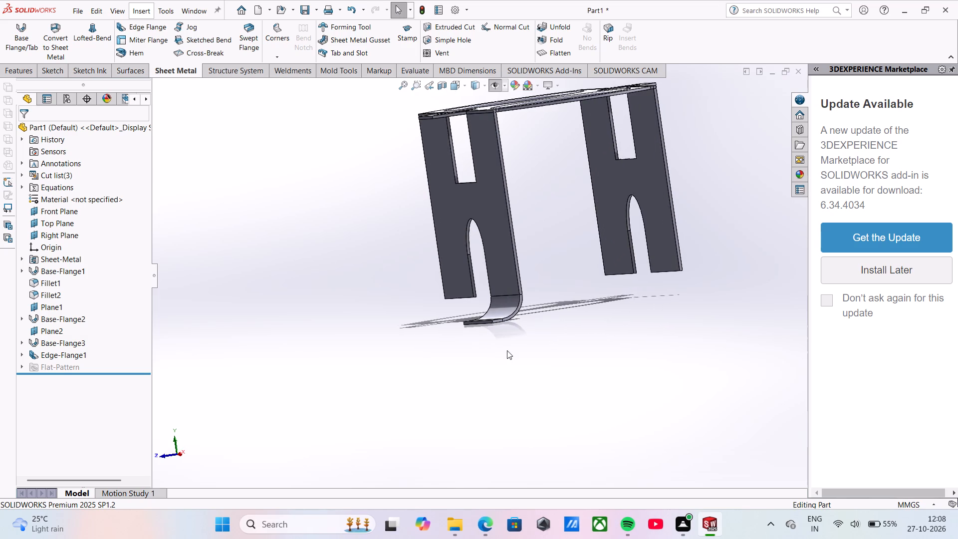
scroll(506, 337, "down", 3)
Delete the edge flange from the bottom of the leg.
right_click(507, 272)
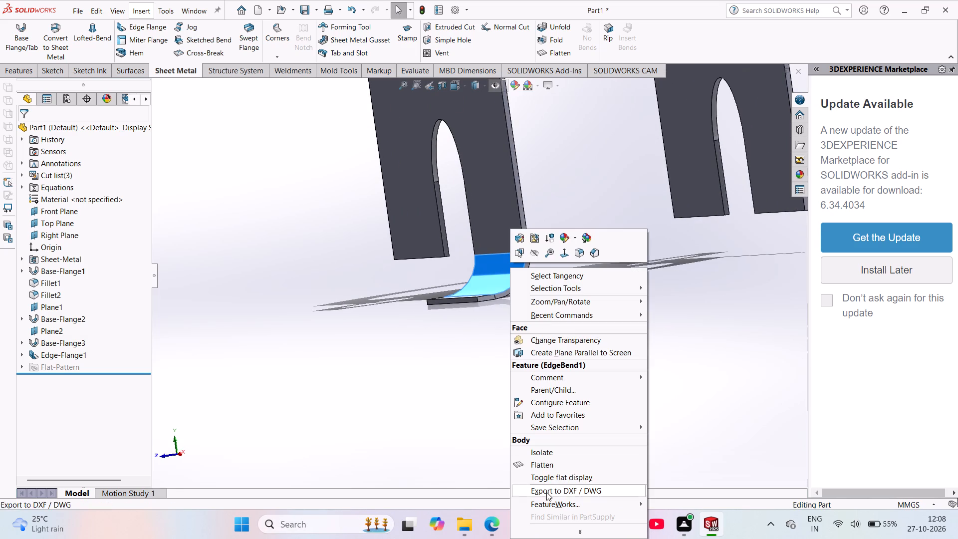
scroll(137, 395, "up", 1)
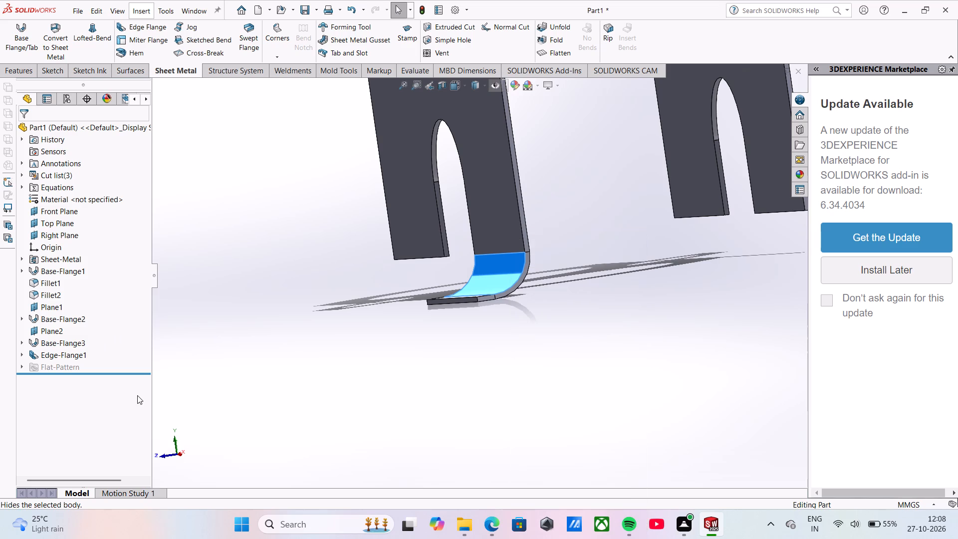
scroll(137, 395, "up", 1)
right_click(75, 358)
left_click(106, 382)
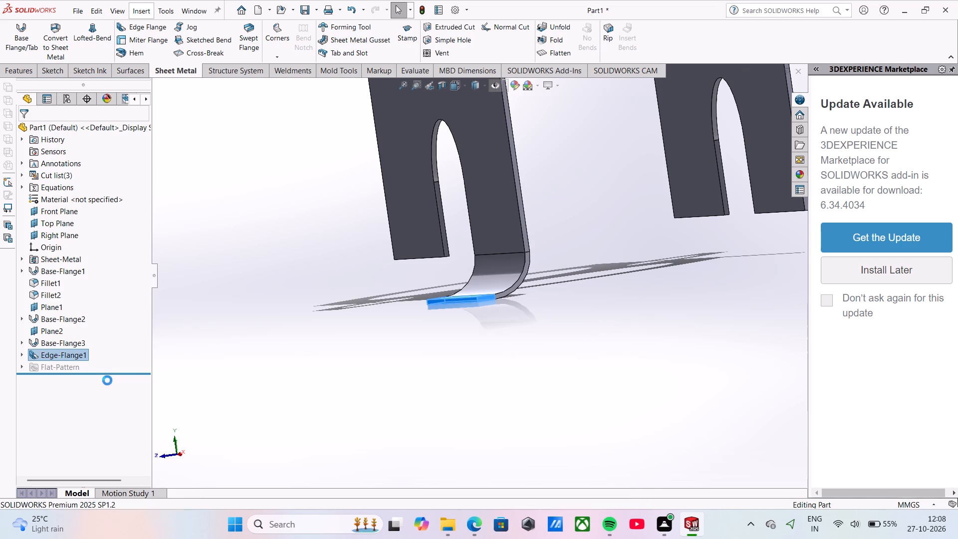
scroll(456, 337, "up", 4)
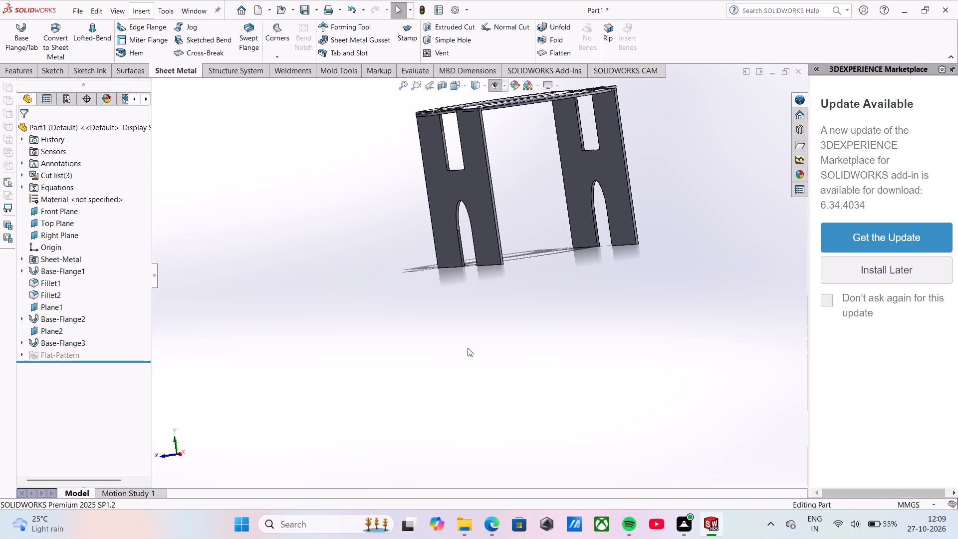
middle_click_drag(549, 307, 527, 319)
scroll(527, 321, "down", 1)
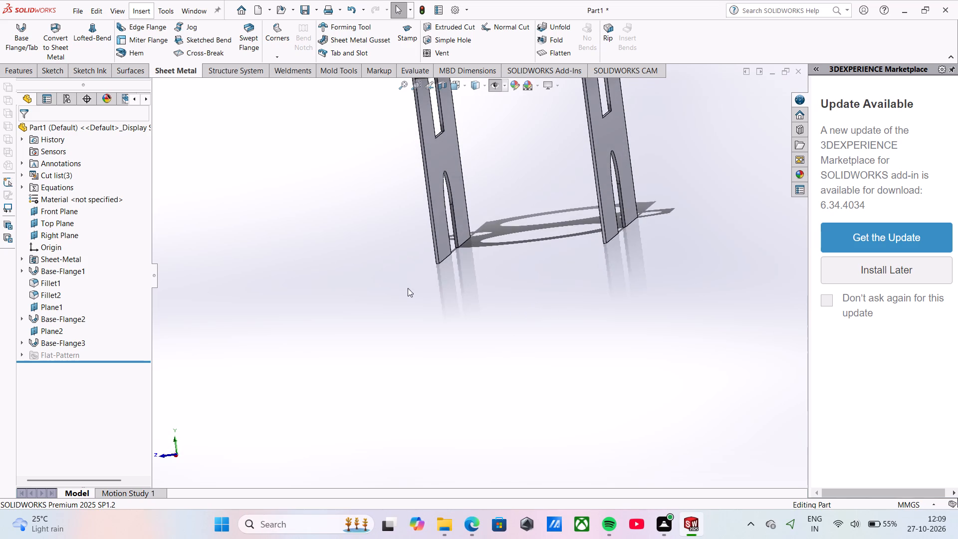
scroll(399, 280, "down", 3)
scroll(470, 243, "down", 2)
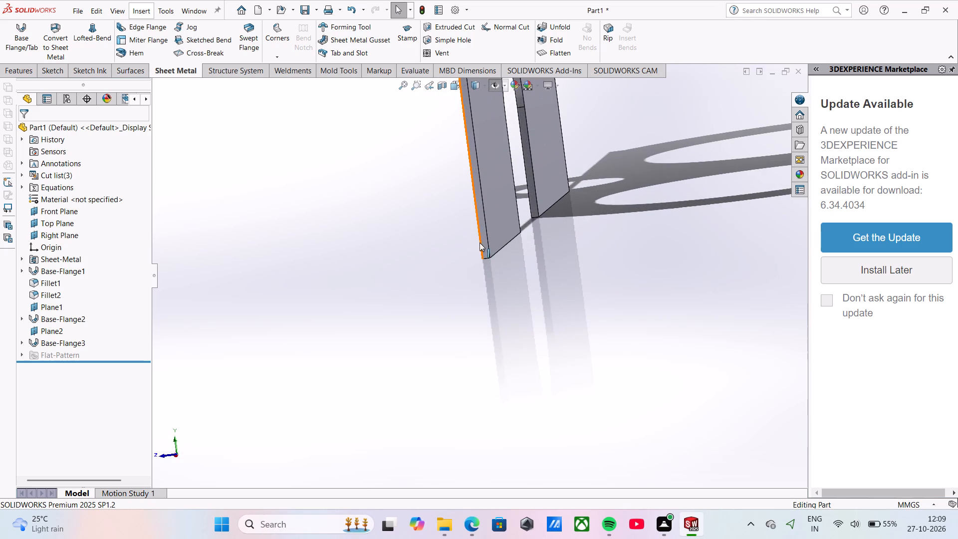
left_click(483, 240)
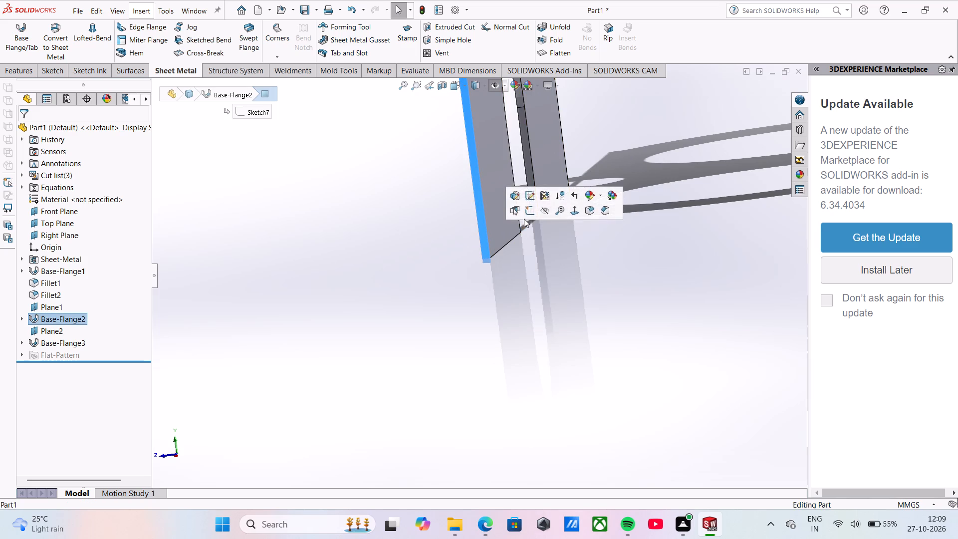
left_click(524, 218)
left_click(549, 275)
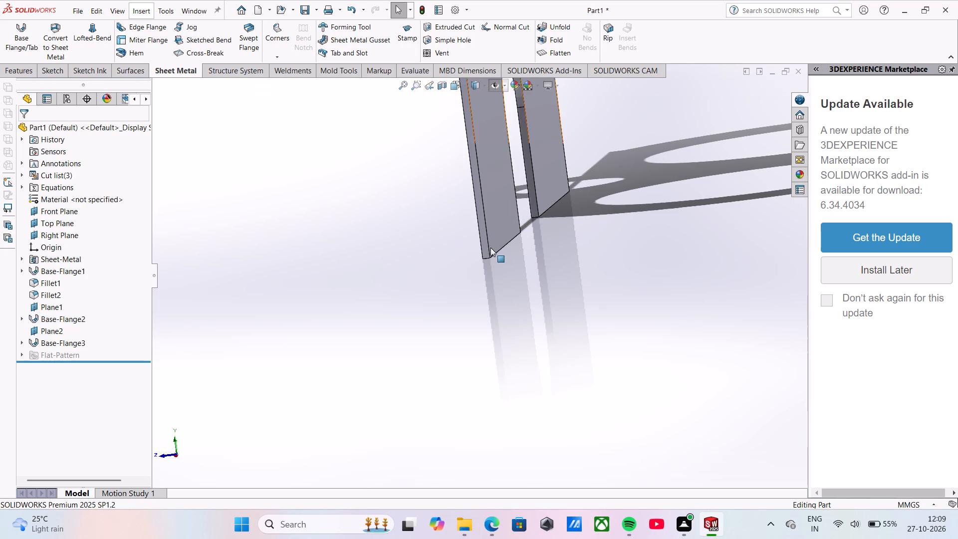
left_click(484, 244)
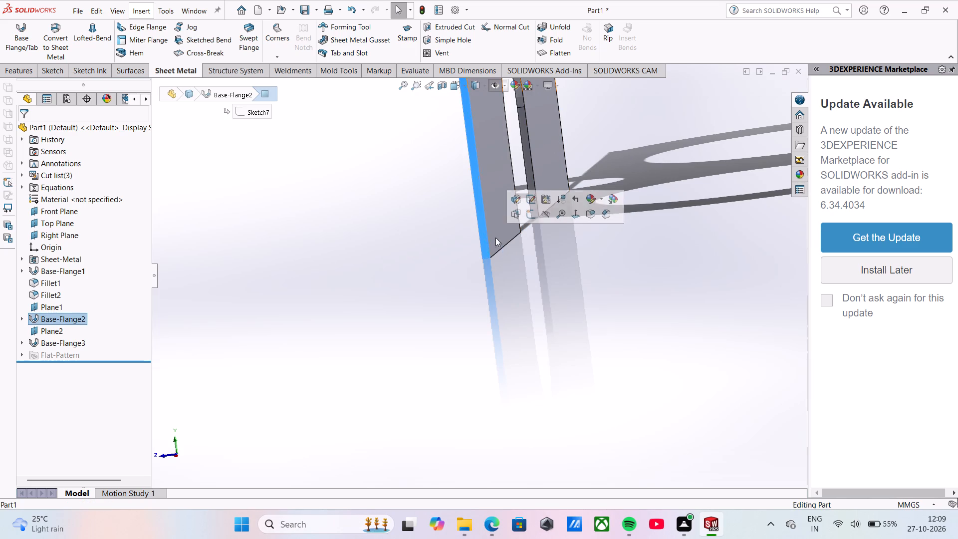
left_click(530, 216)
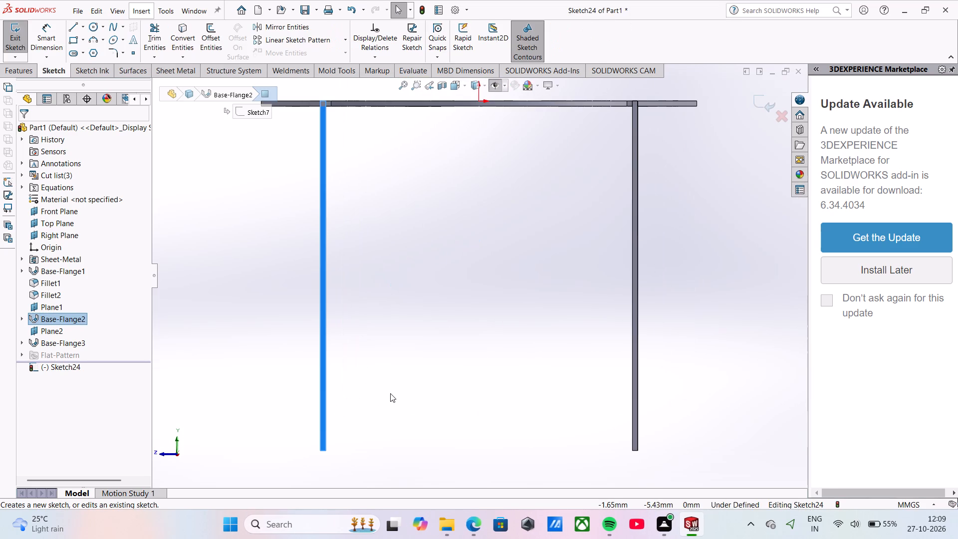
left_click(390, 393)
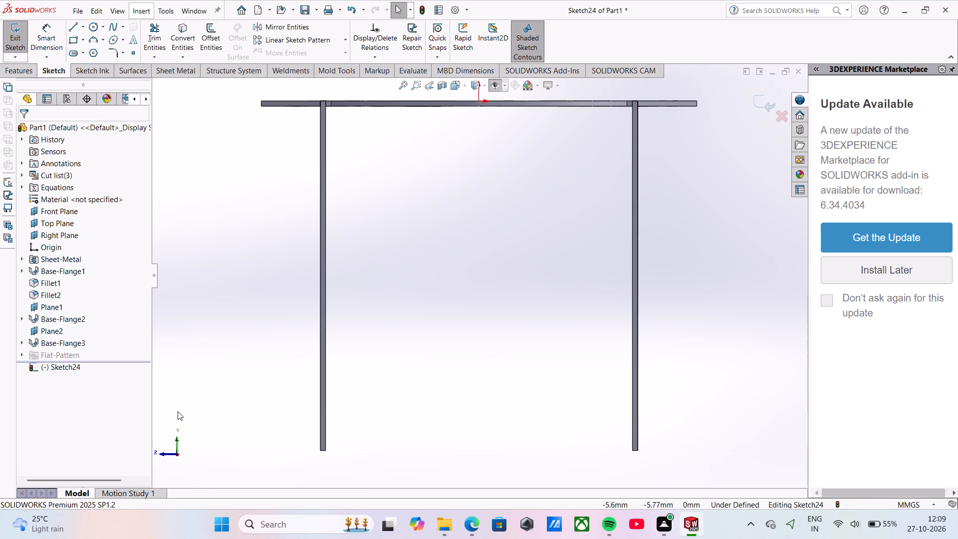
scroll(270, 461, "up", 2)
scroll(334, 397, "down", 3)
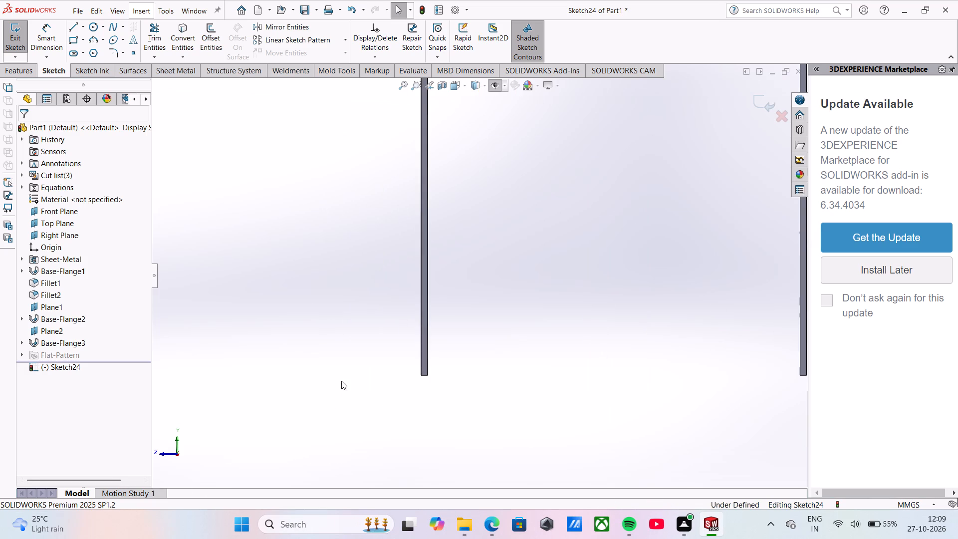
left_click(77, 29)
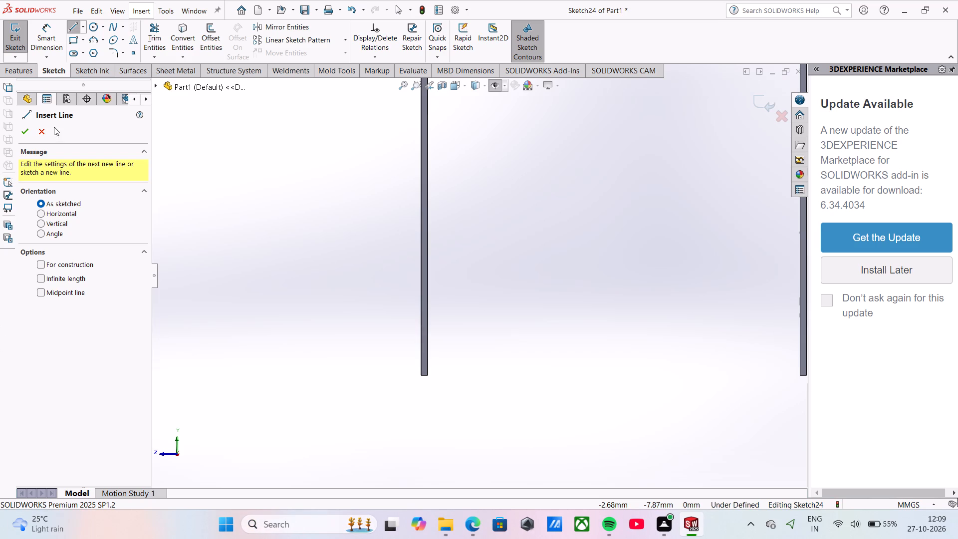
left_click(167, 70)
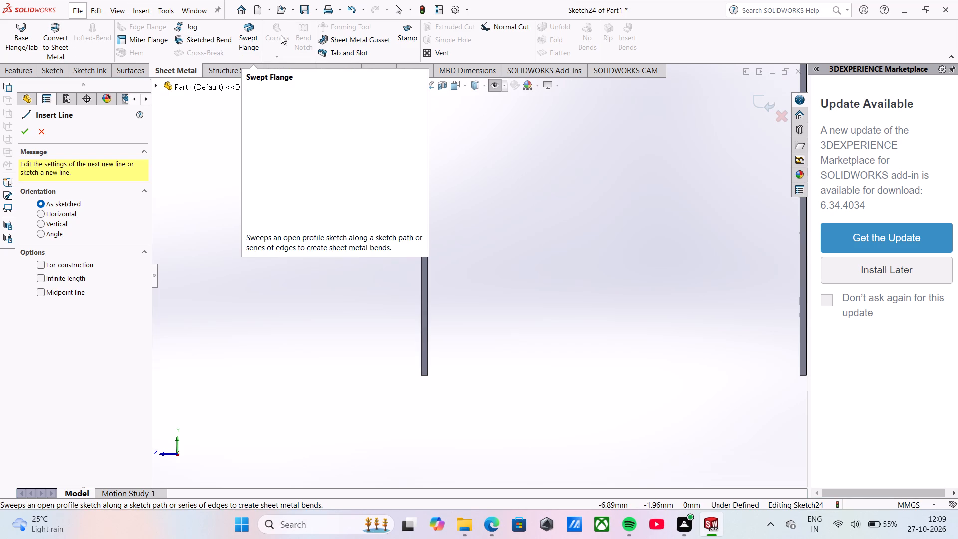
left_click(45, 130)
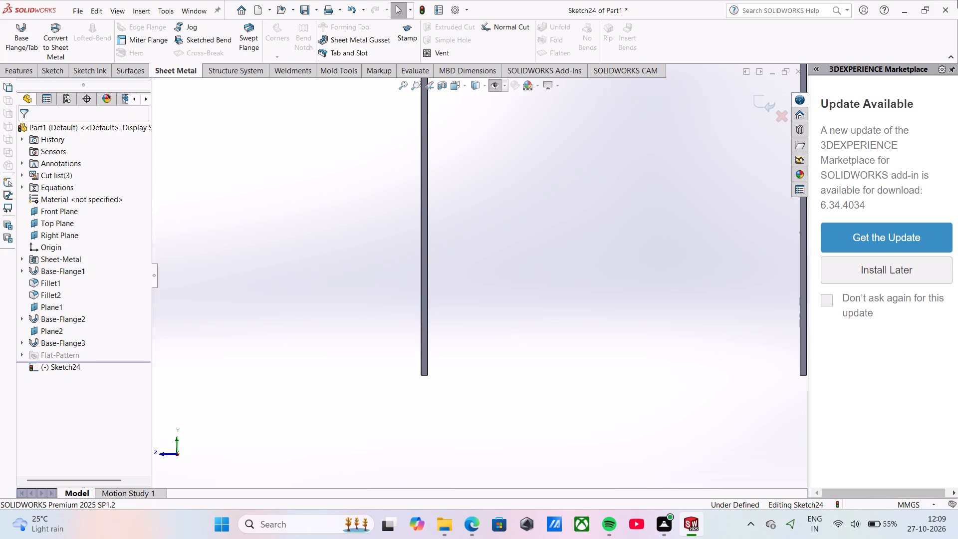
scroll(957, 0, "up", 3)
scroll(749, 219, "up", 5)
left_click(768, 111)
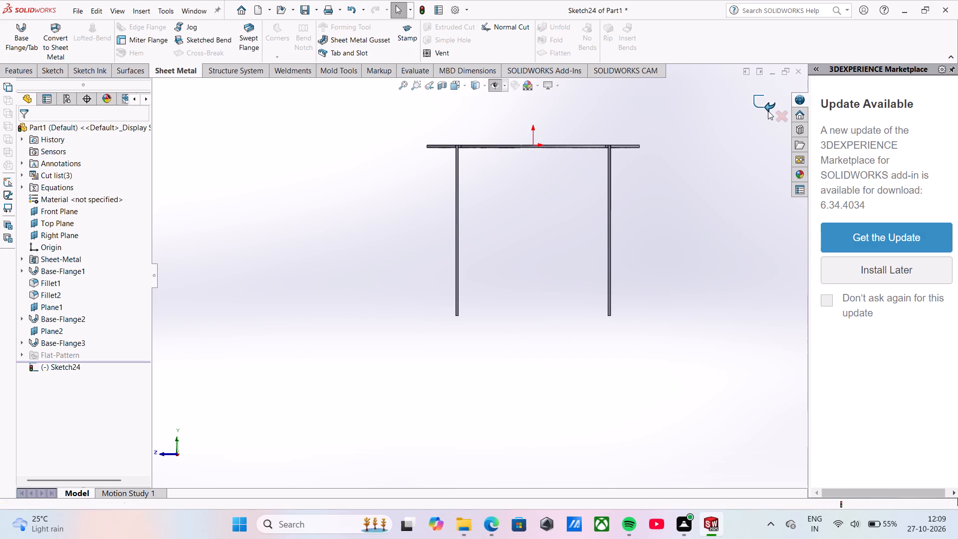
Start a new sketch on the narrow bottom face of the leg beside its arched cutout.
middle_click_drag(685, 151, 669, 159)
middle_click(661, 158)
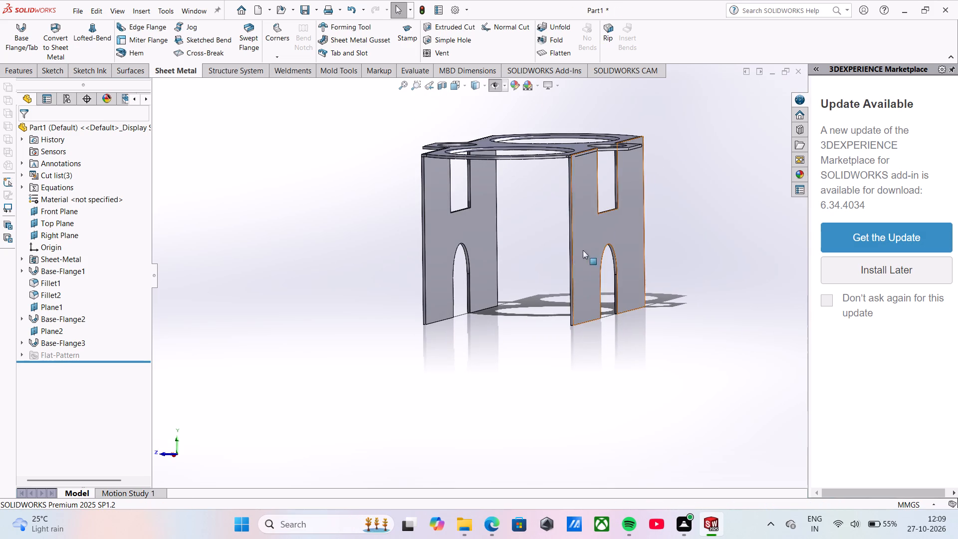
middle_click_drag(574, 260, 583, 92)
scroll(580, 102, "down", 4)
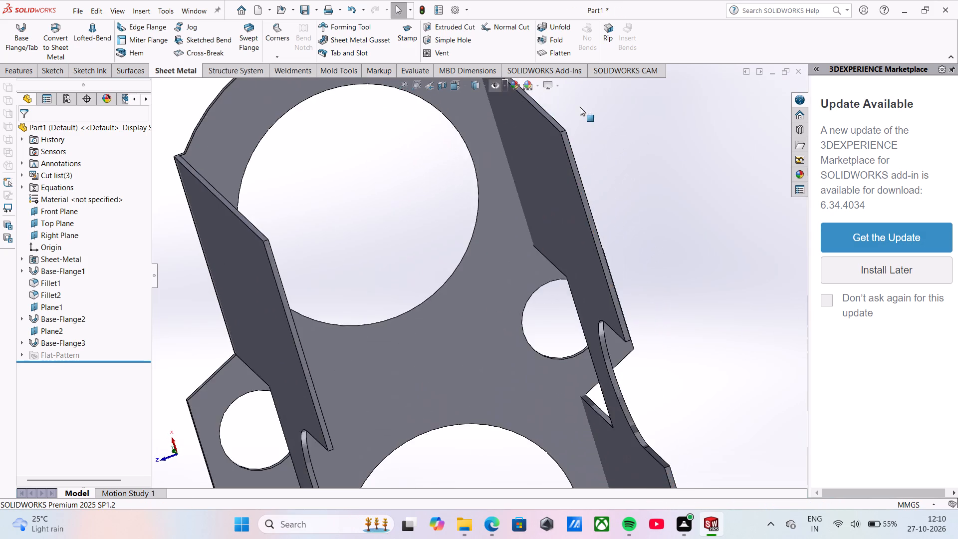
scroll(574, 138, "down", 4)
left_click(545, 209)
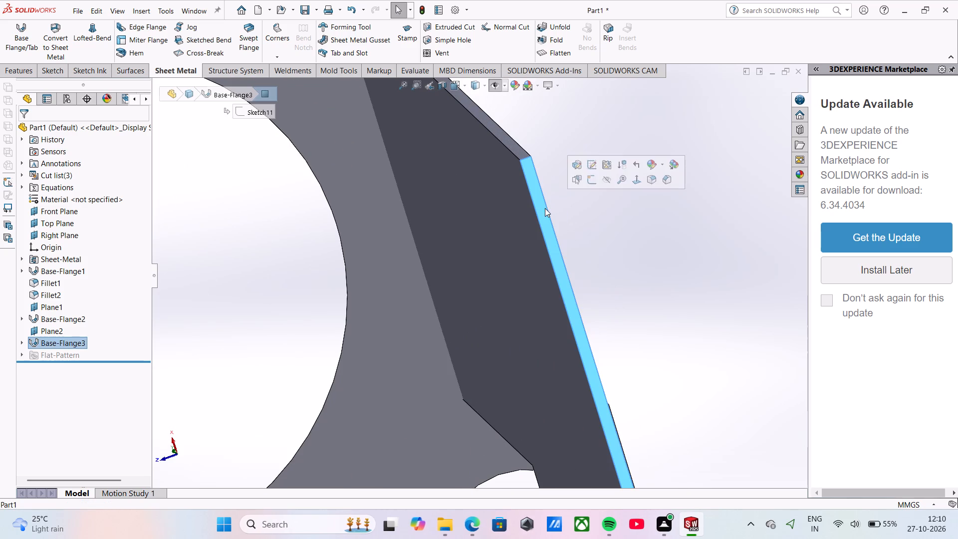
left_click(587, 173)
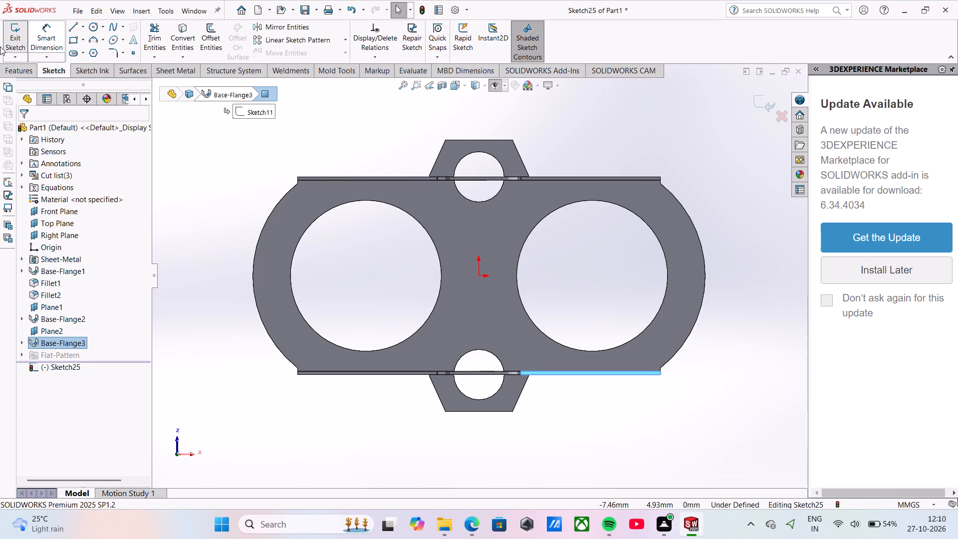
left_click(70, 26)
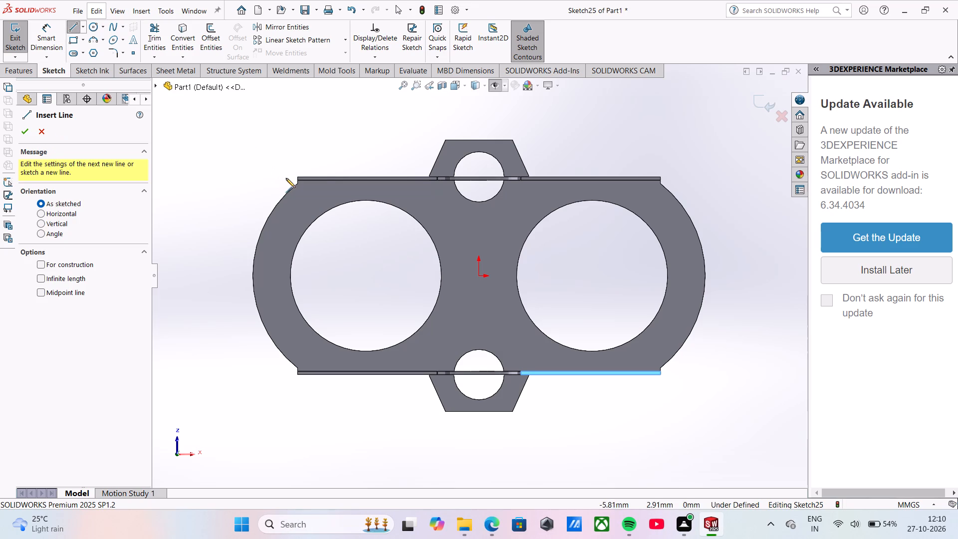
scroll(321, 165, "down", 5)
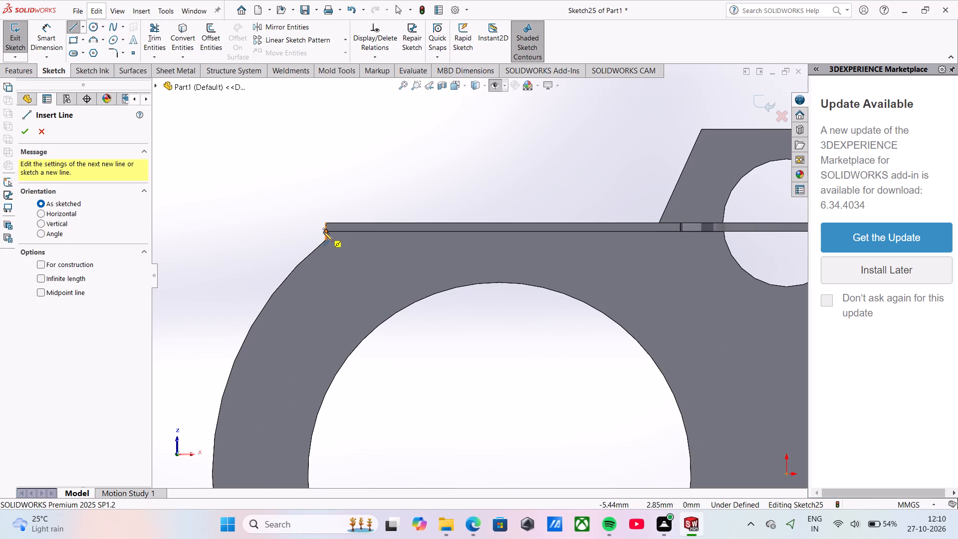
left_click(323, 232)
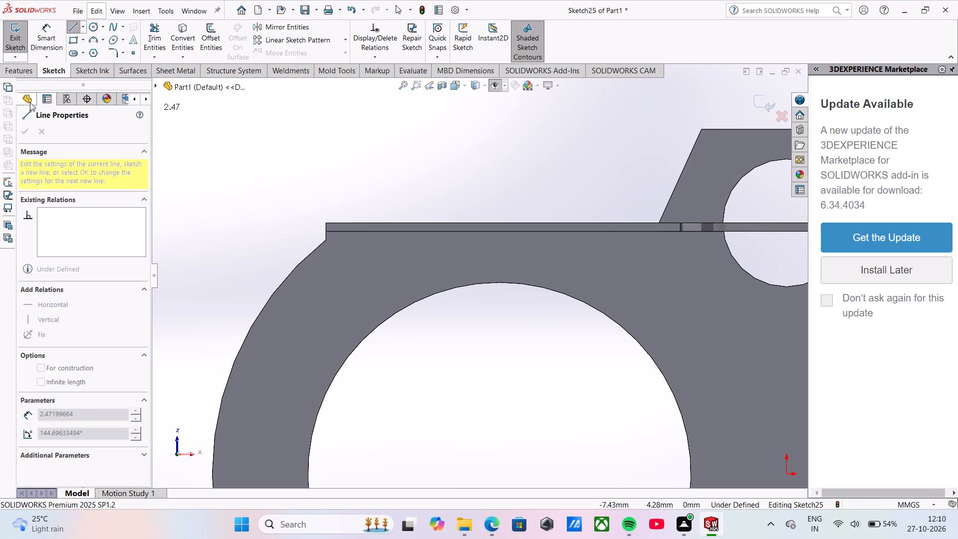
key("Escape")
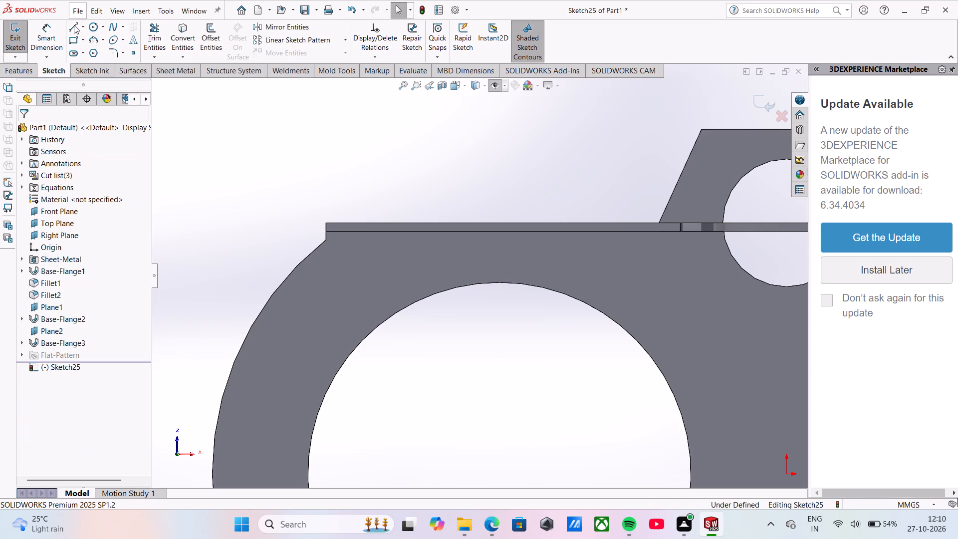
Sketch a horizontal line about 4.7 mm long from the trapezoidal tab's outer corner, extending past the leg's end.
left_click(74, 25)
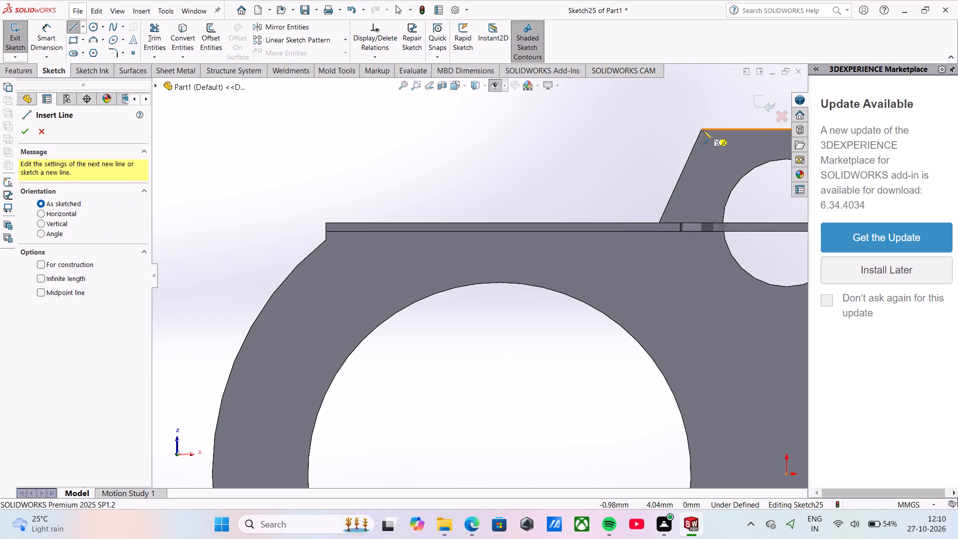
left_click(700, 130)
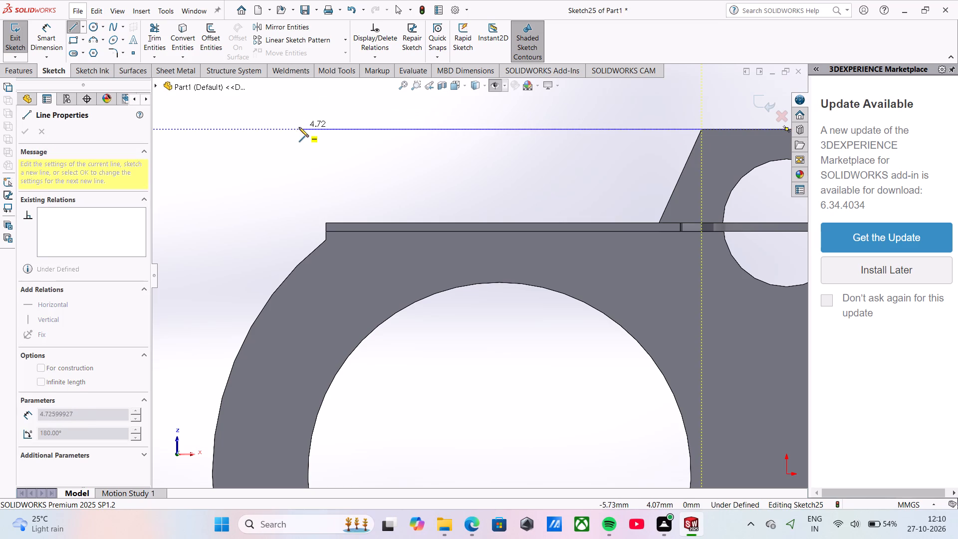
left_click(296, 128)
key("Escape")
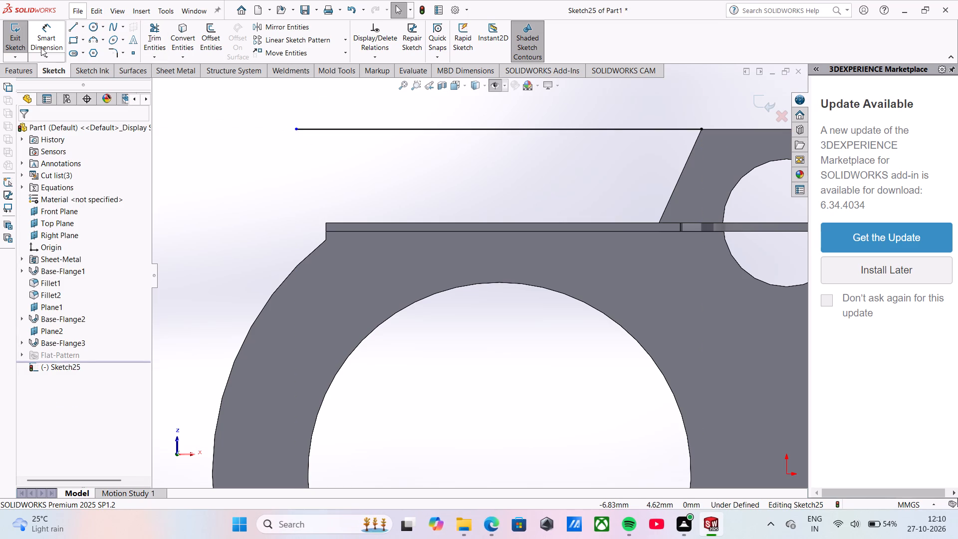
Sketch a 1.10 mm vertical line from the leg's outer end corner to the horizontal line and trim the horizontal overhang.
left_click(75, 25)
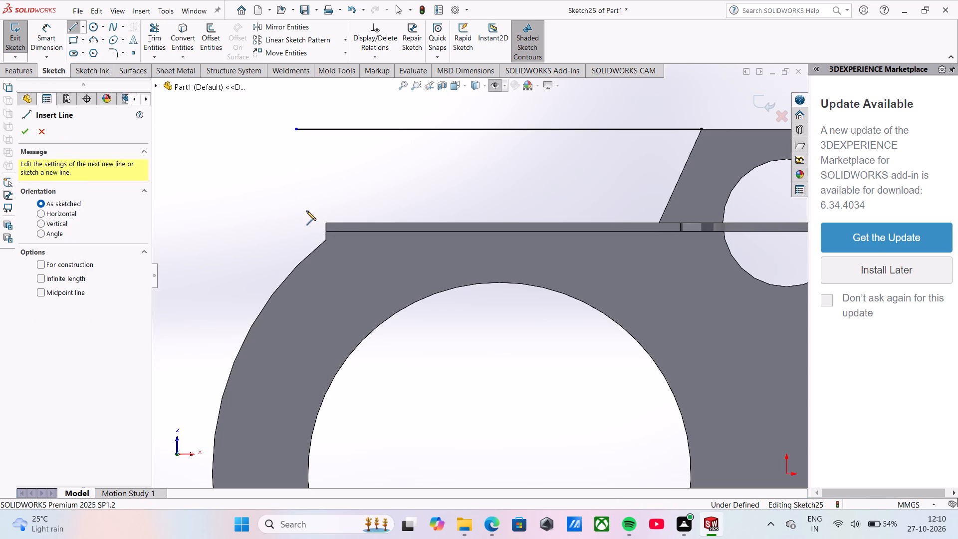
left_click(325, 223)
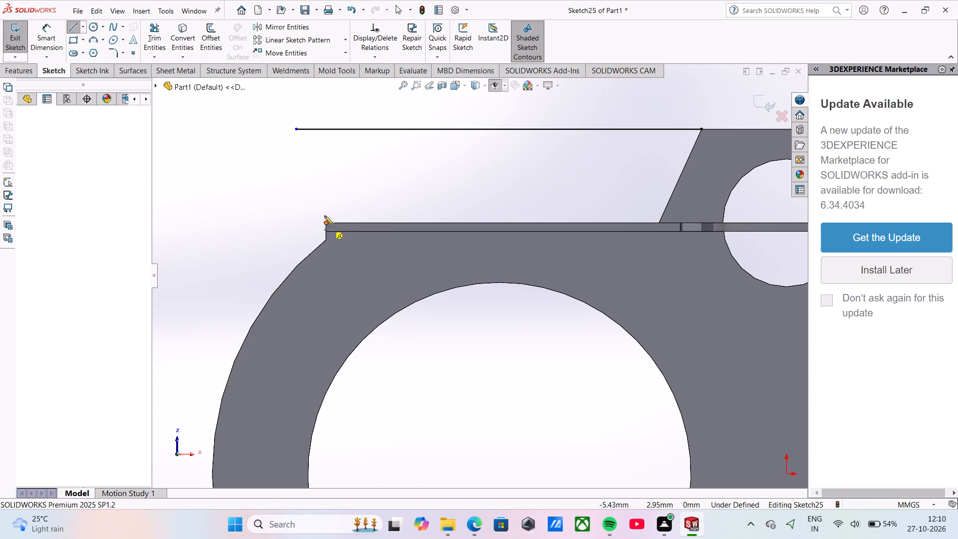
left_click(328, 131)
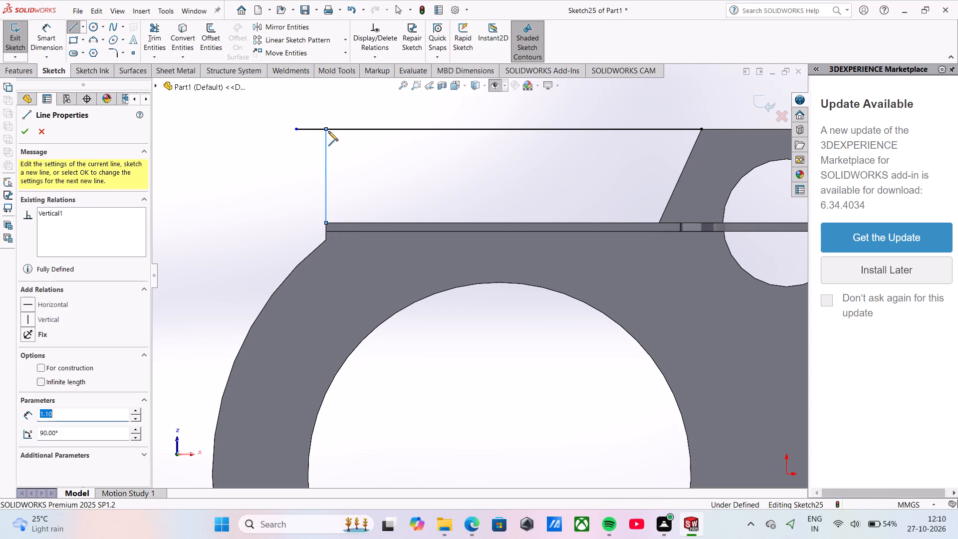
left_click(162, 39)
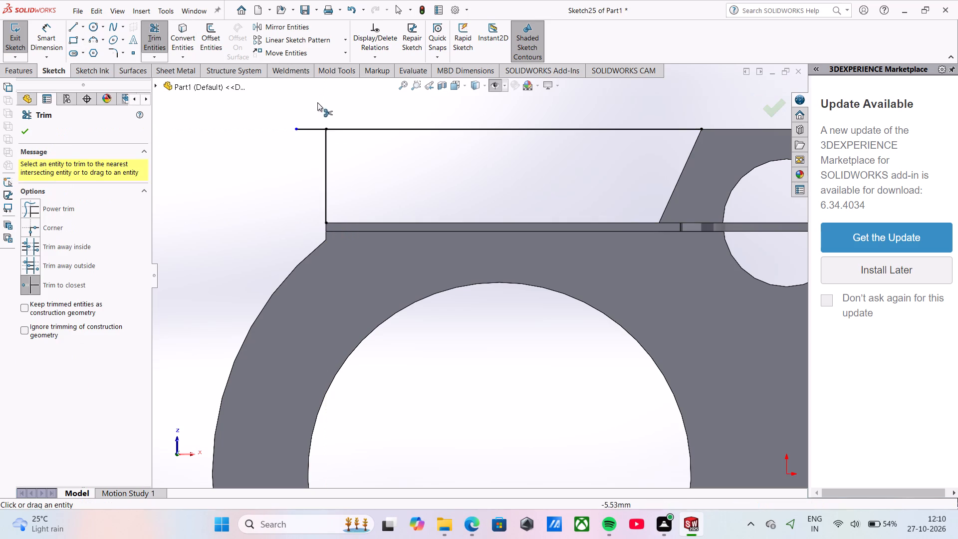
left_click(314, 130)
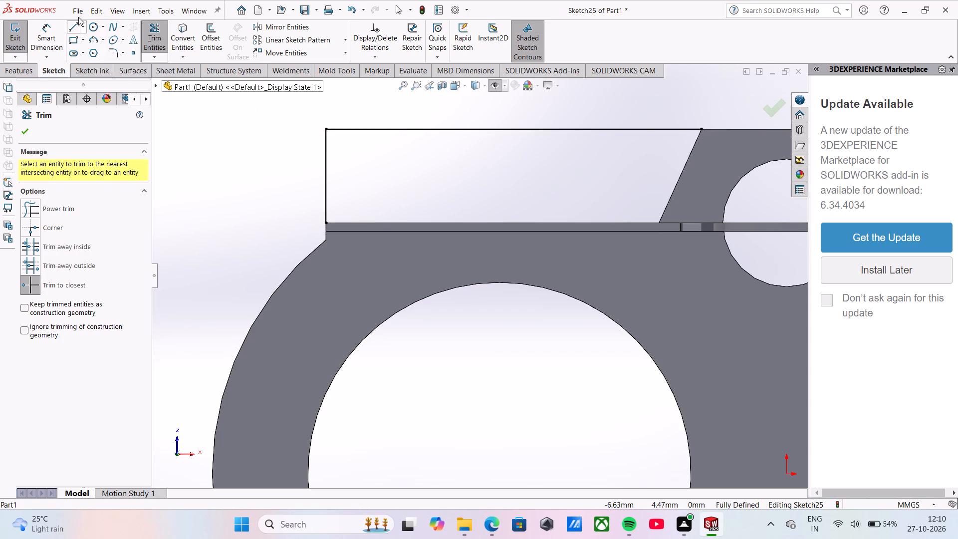
Sketch a horizontal line about 6.8 mm long from the same tab corner across the tab, extending past the leg's other end.
scroll(591, 188, "up", 1)
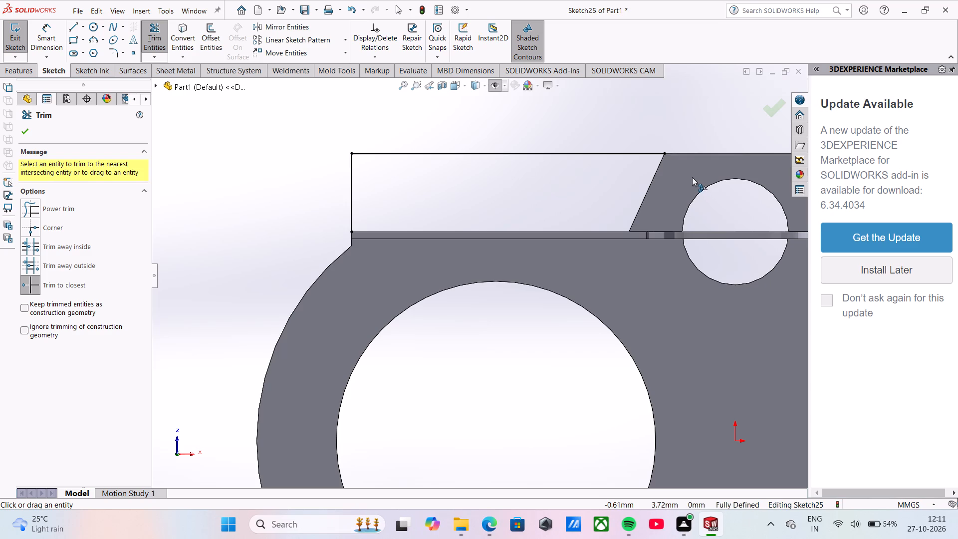
scroll(692, 177, "up", 6)
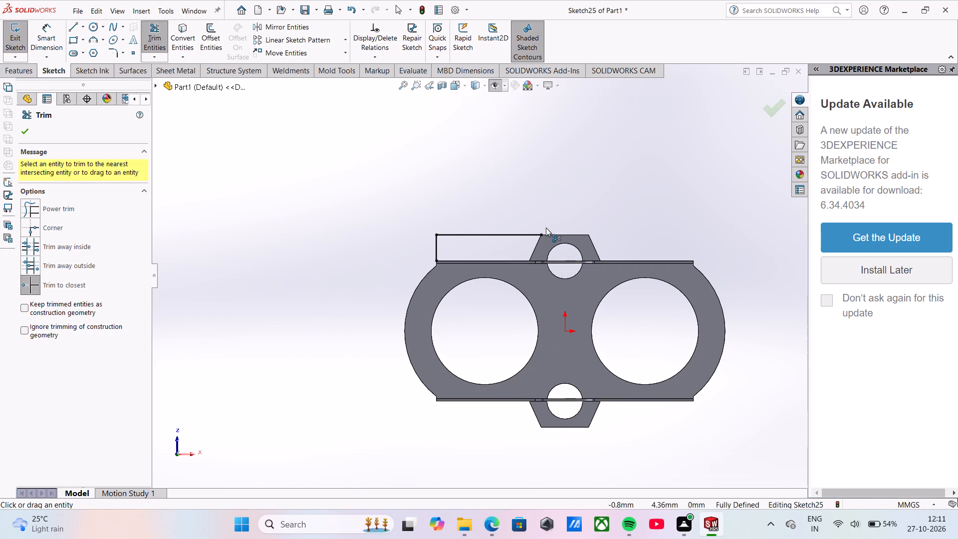
left_click(75, 22)
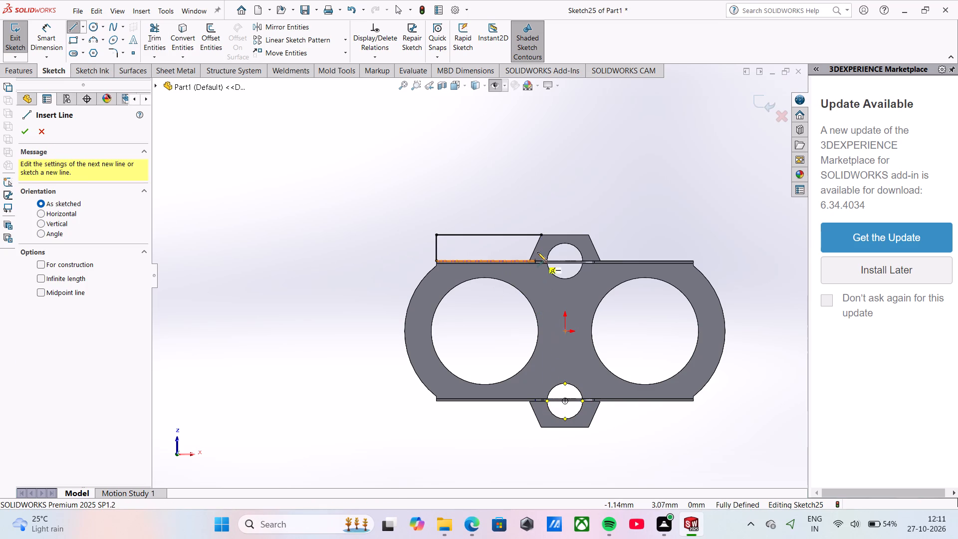
left_click(541, 234)
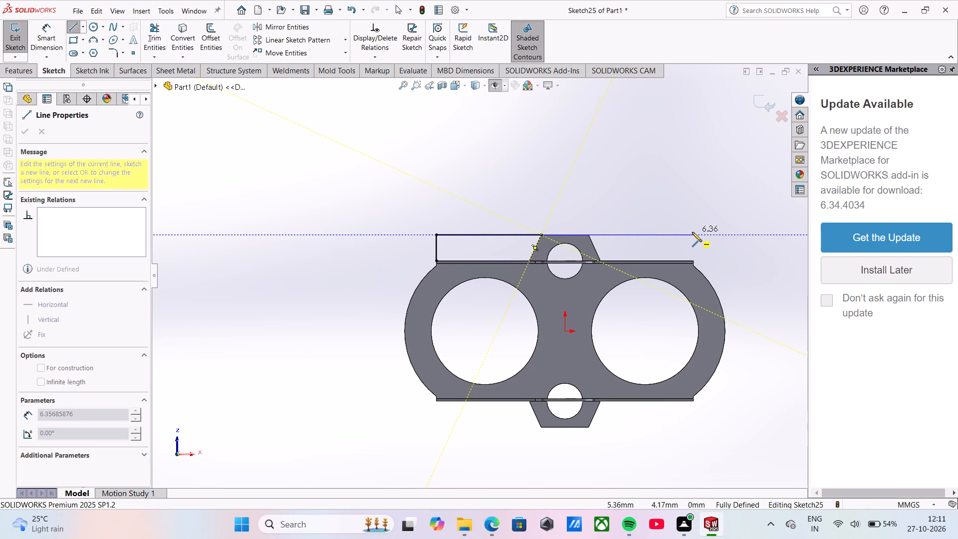
scroll(690, 232, "down", 3)
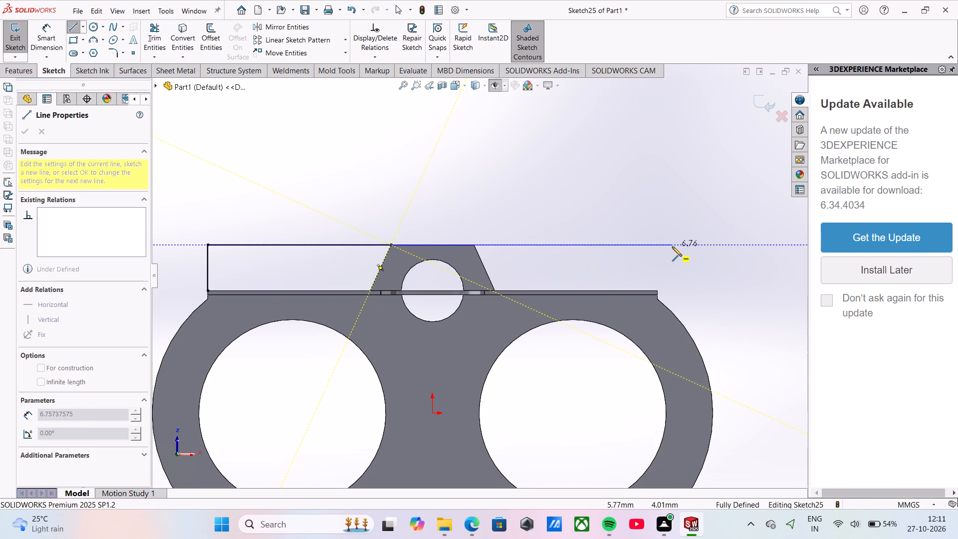
left_click(672, 247)
key("Escape")
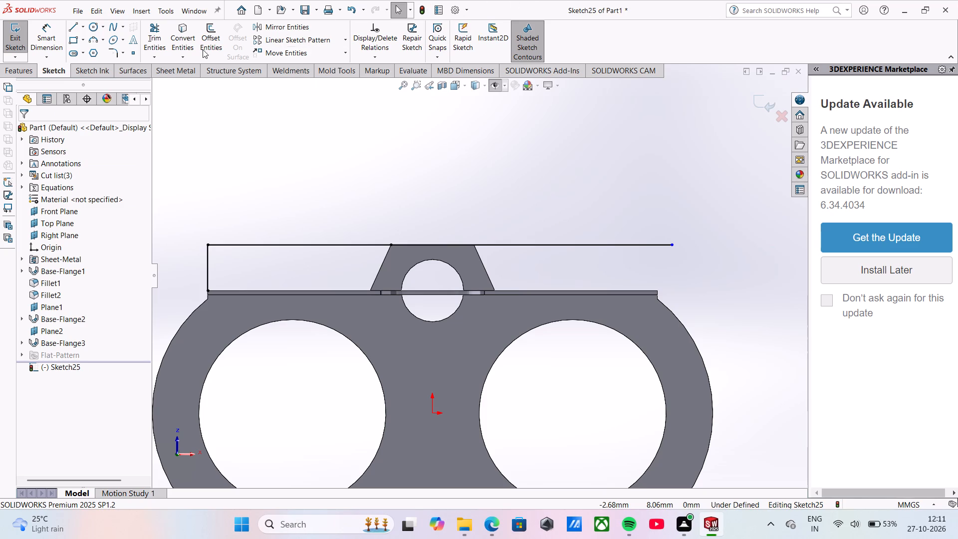
Sketch a vertical line from the leg's other end across the horizontal line, and trim both overhangs at their crossing.
left_click(77, 31)
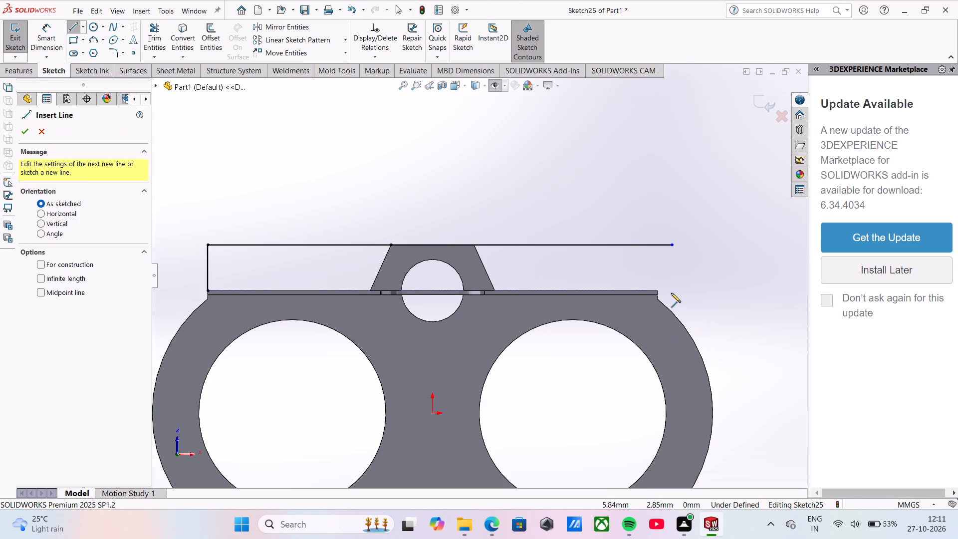
left_click(657, 295)
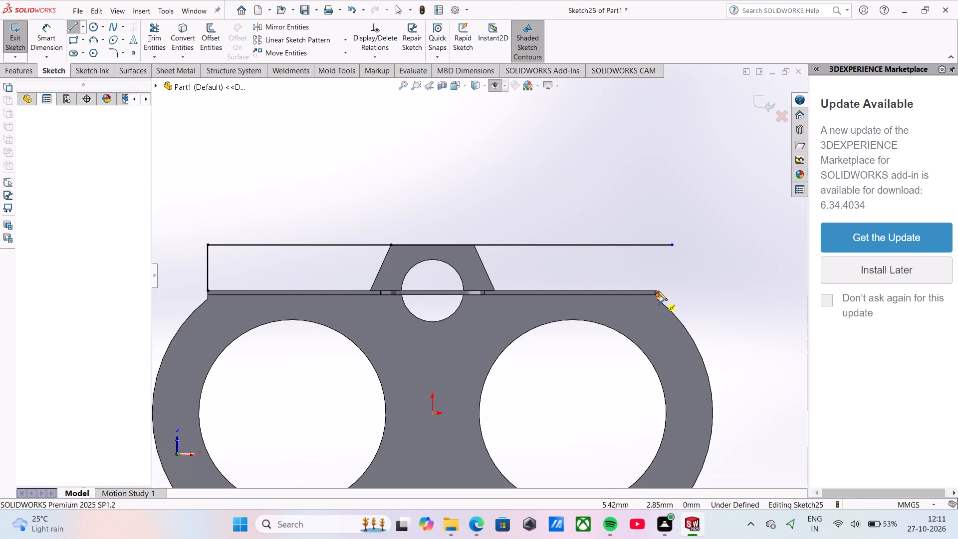
left_click(657, 227)
key("Escape")
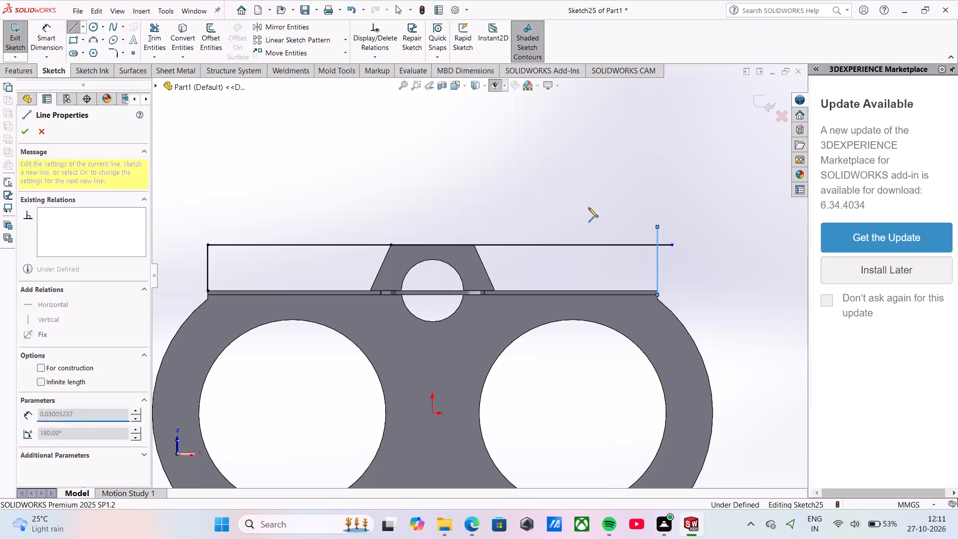
left_click(151, 33)
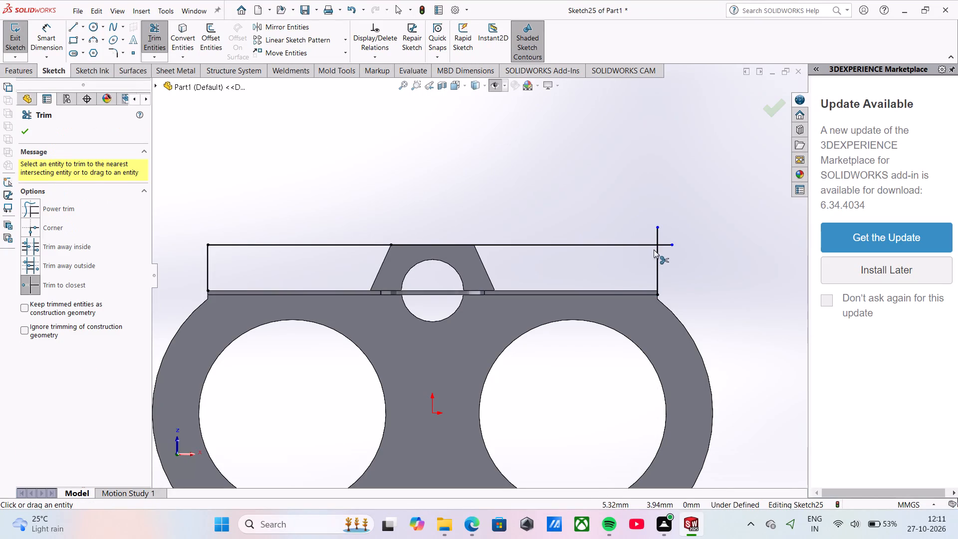
left_click(664, 247)
left_click(657, 236)
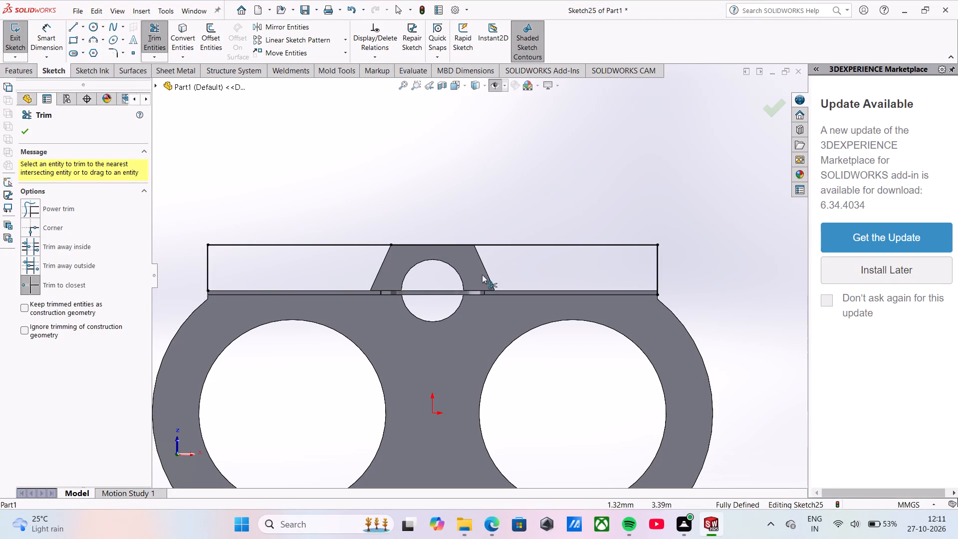
Close the foot outline with a horizontal line about 10.83 mm long along the leg's outer edge, between the two vertical sides.
scroll(267, 297, "down", 1)
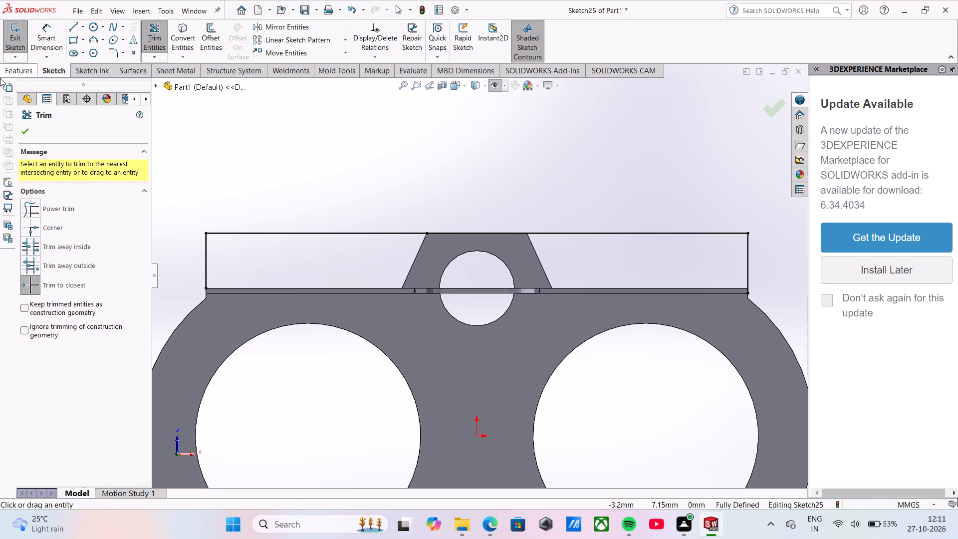
left_click(77, 28)
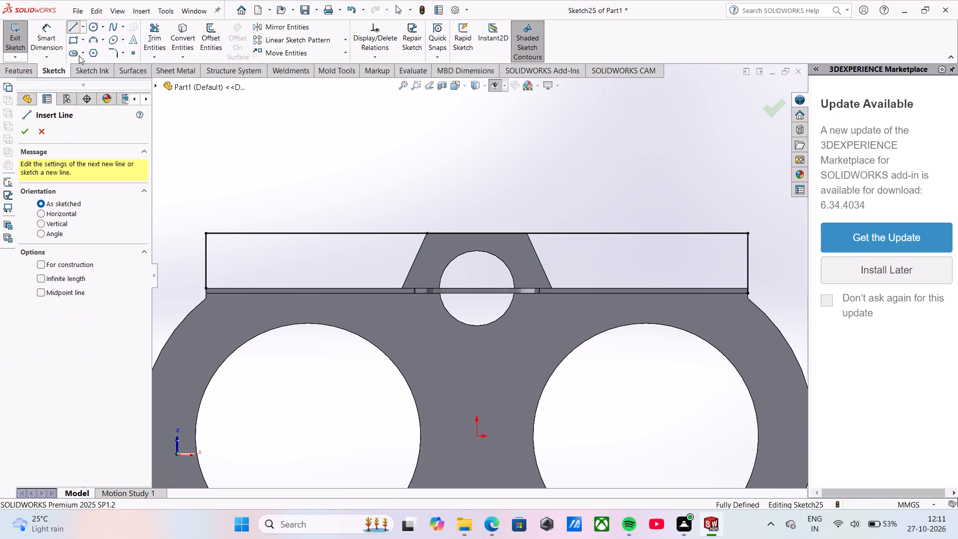
left_click(206, 289)
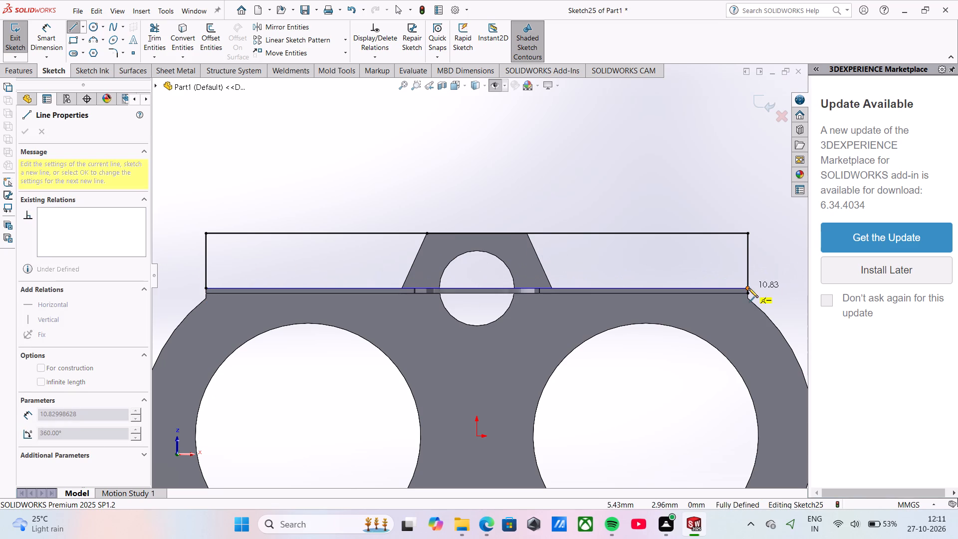
left_click(748, 288)
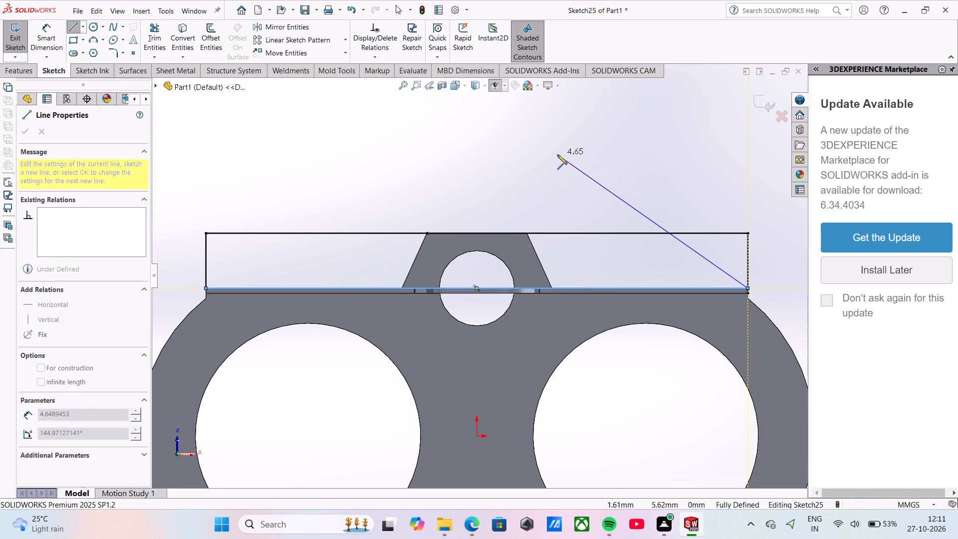
key("Escape")
Trim the short leftover line stub at the foot outline's positive-X corner along the leg edge, leaving a clean closed rectangle.
scroll(208, 270, "down", 3)
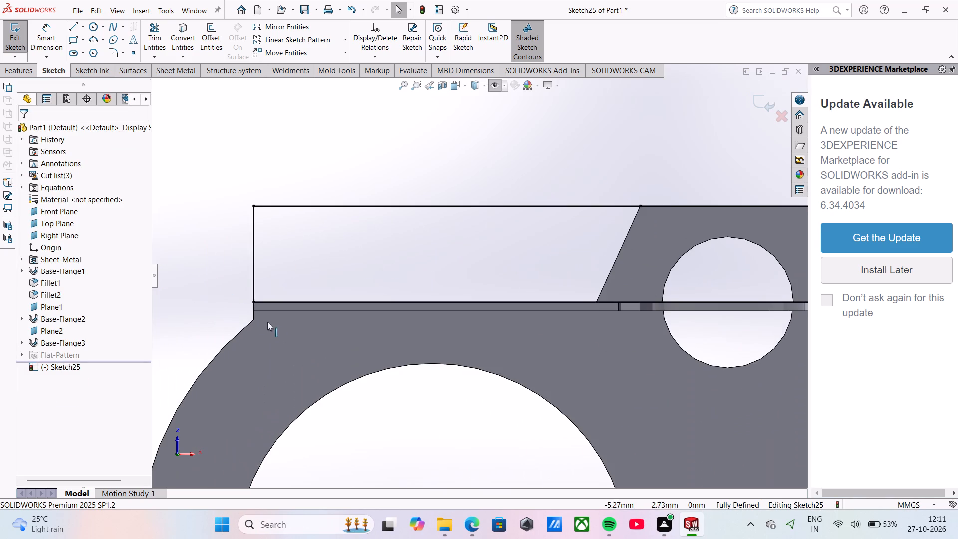
left_click(155, 32)
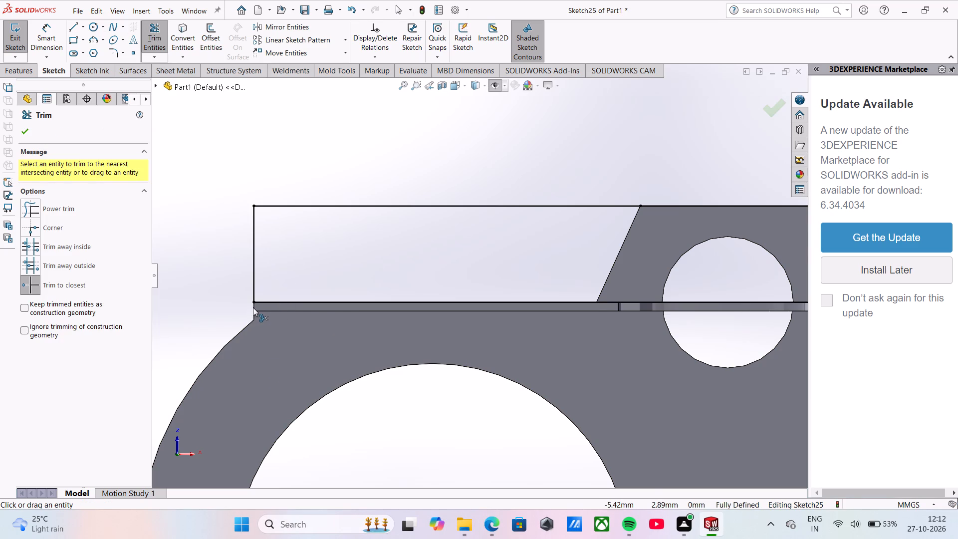
scroll(581, 340, "up", 3)
scroll(701, 274, "up", 3)
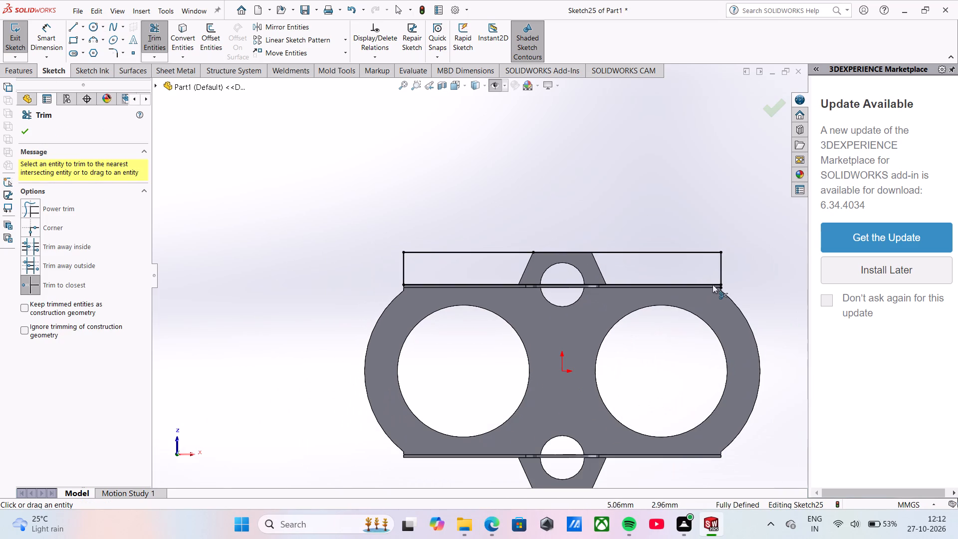
scroll(720, 282, "down", 7)
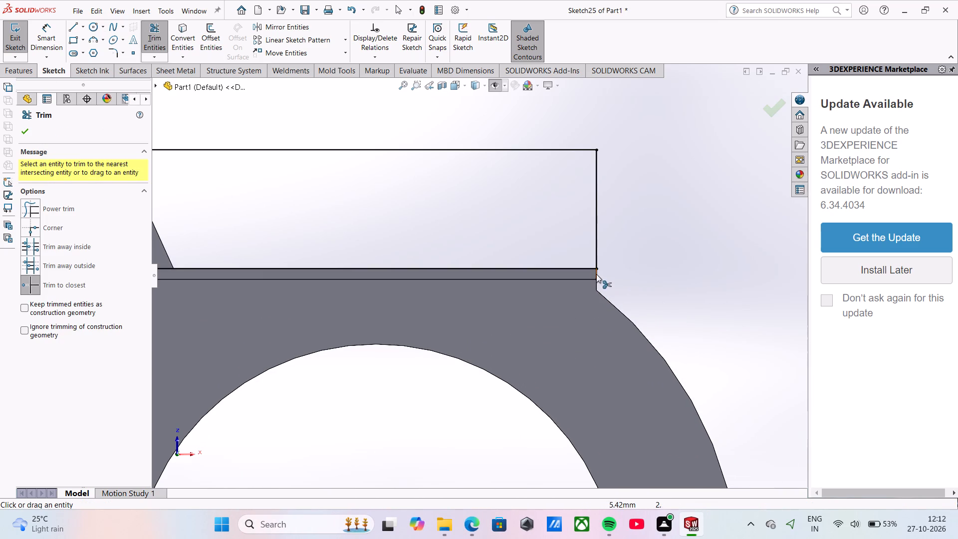
left_click(596, 274)
scroll(596, 273, "up", 8)
scroll(300, 252, "up", 3)
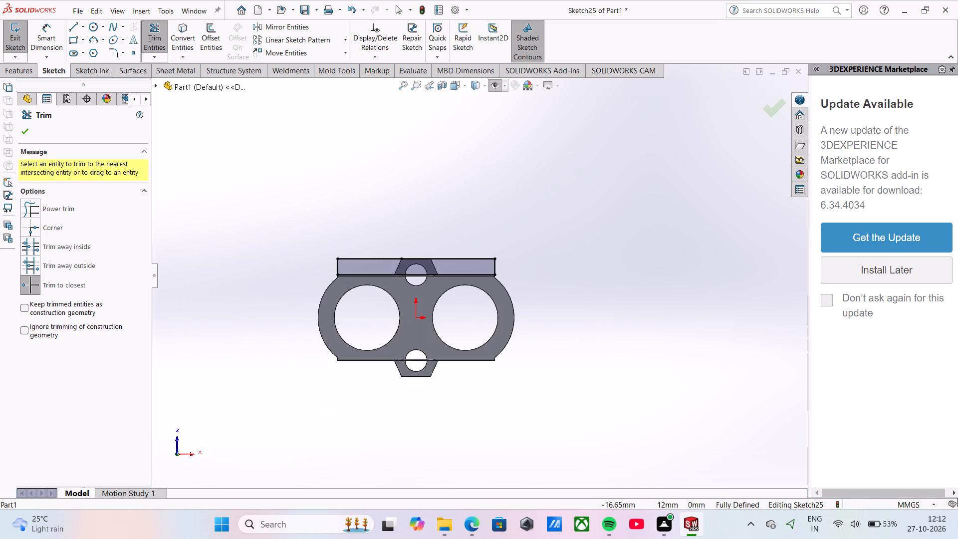
Sketch a vertical line about 9.7 mm long from the negative-X quadrant of the opposite tab's hole, up past the foot outline.
left_click(71, 26)
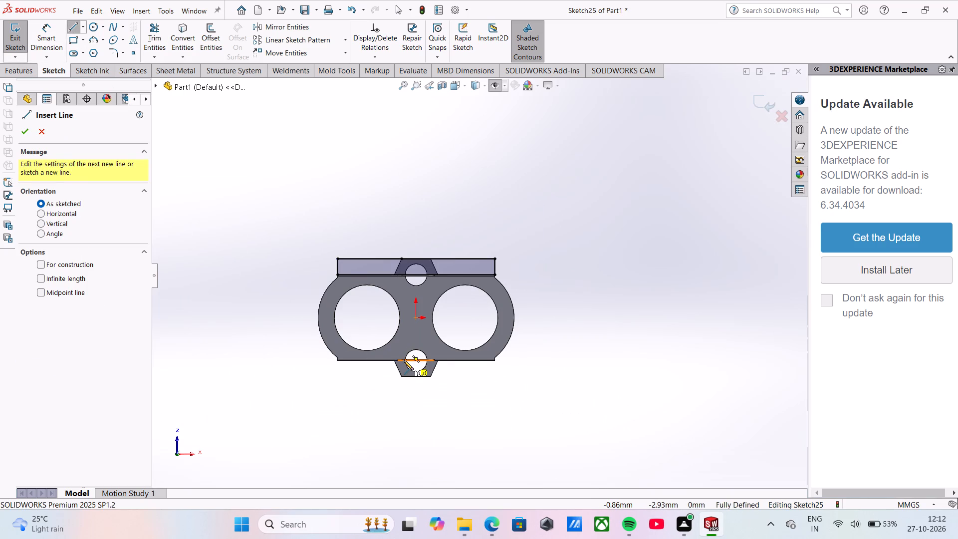
scroll(404, 360, "down", 6)
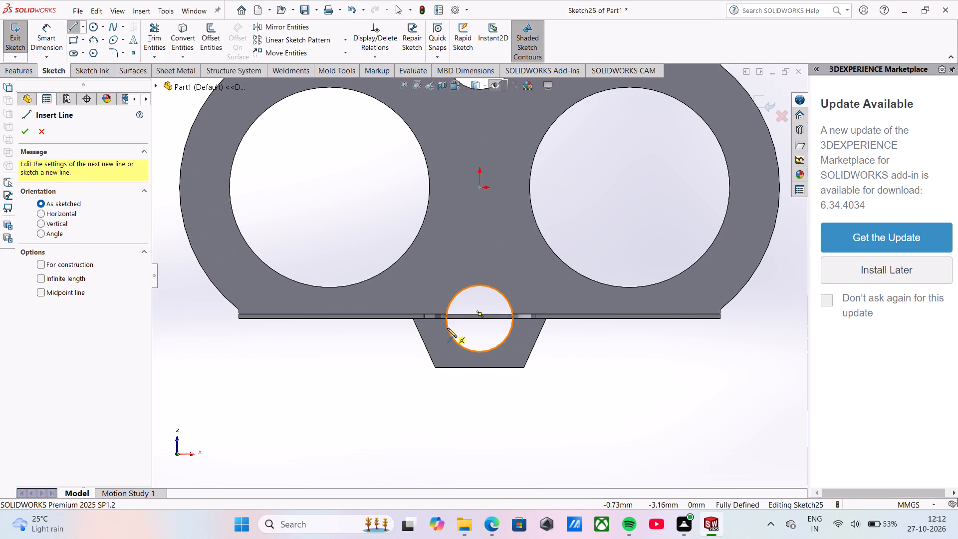
left_click(446, 320)
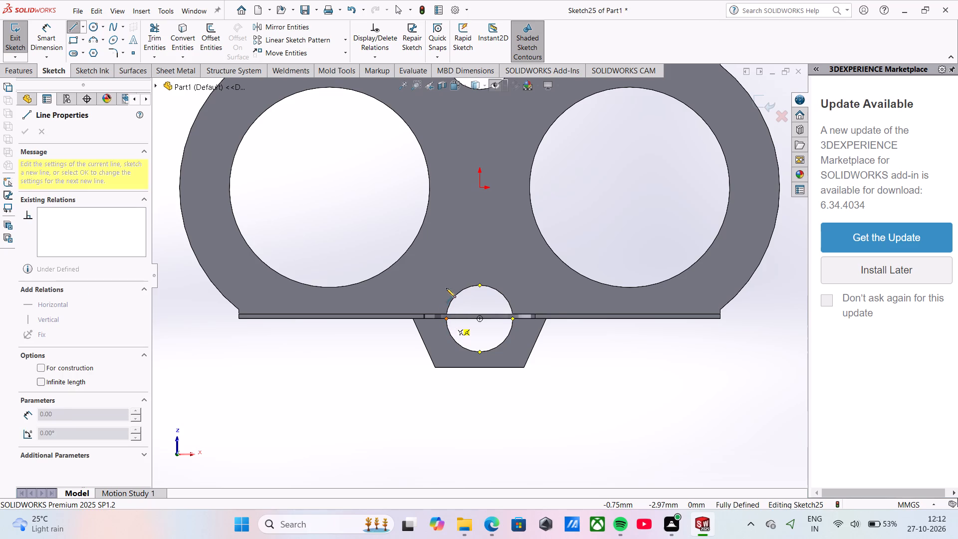
scroll(446, 275, "up", 5)
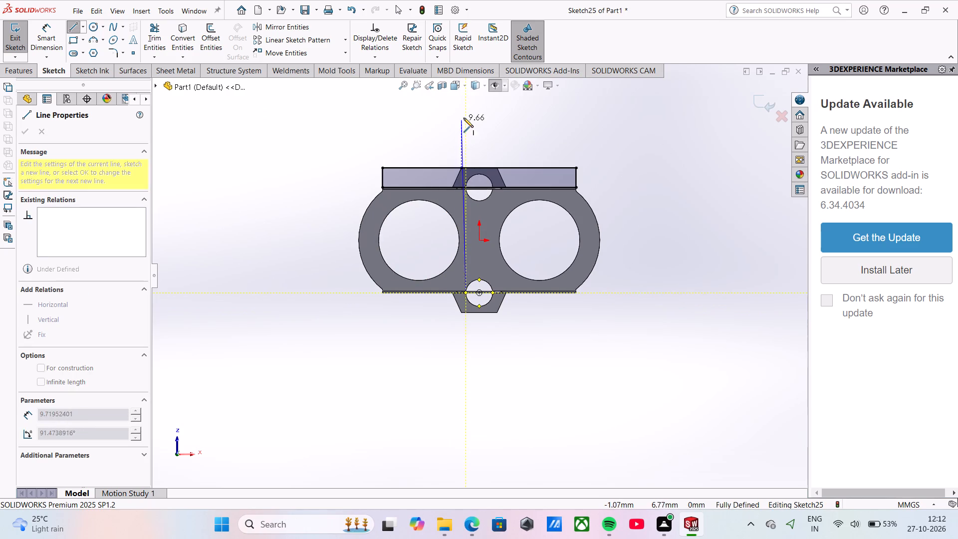
left_click(466, 118)
key("Escape")
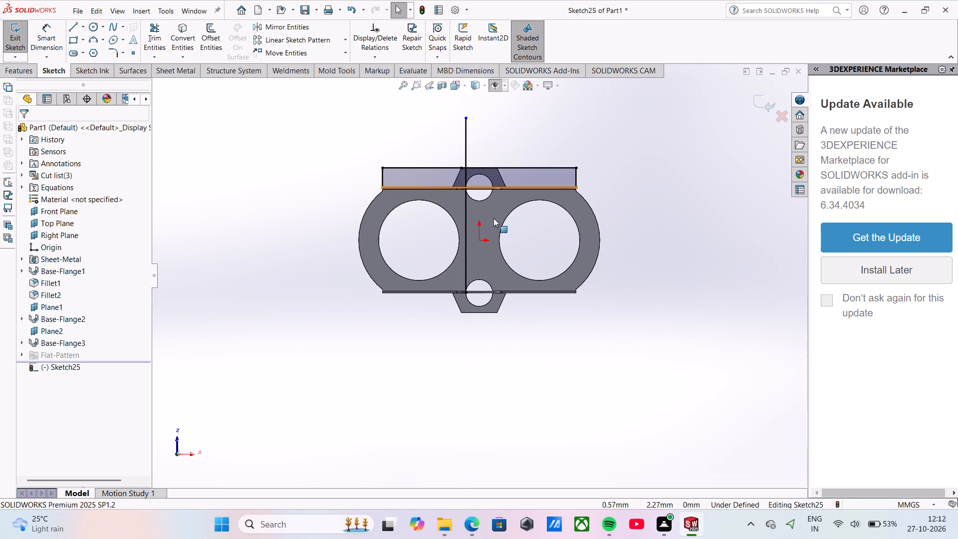
Sketch a vertical line about 11.6 mm long from the positive-X quadrant of the opposite tab's hole, up past the foot outline.
scroll(493, 269, "down", 3)
scroll(411, 280, "up", 2)
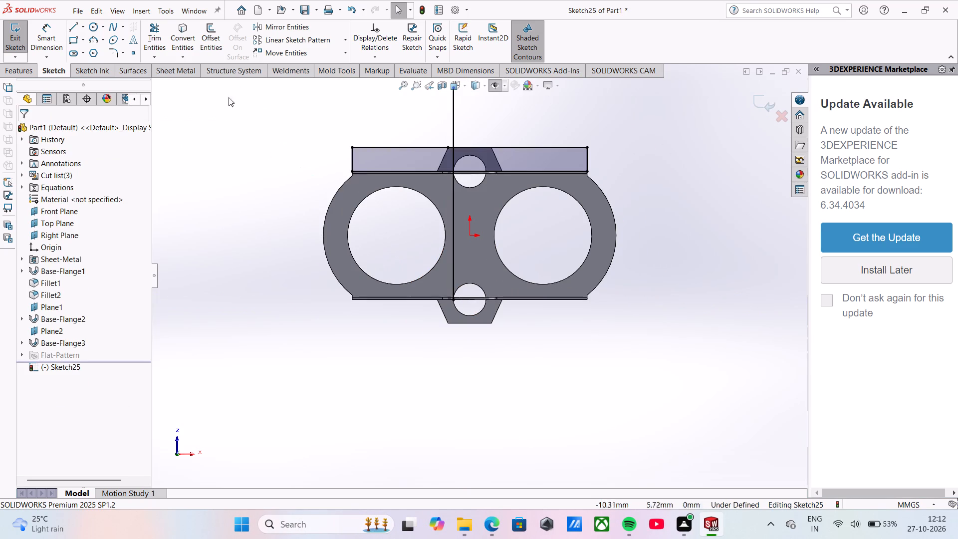
left_click(72, 23)
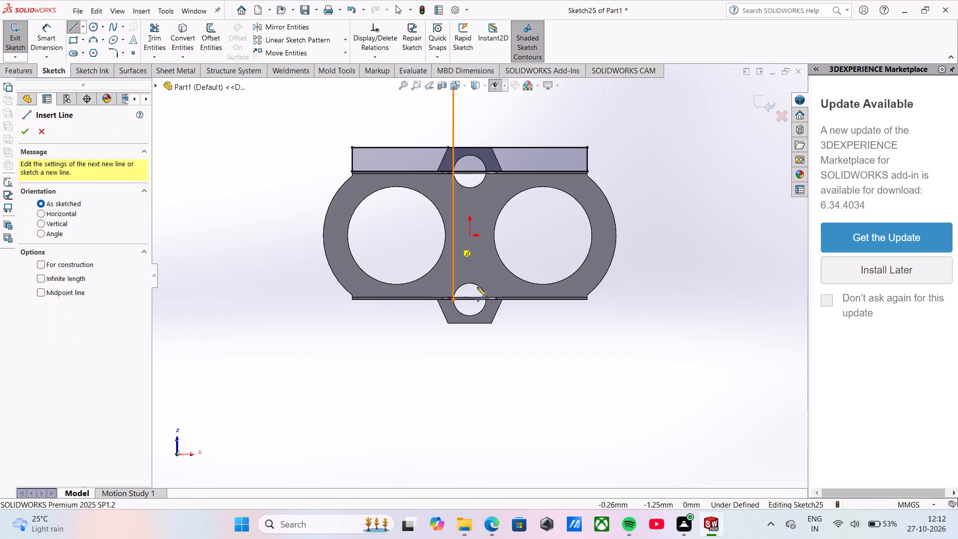
scroll(485, 300, "down", 5)
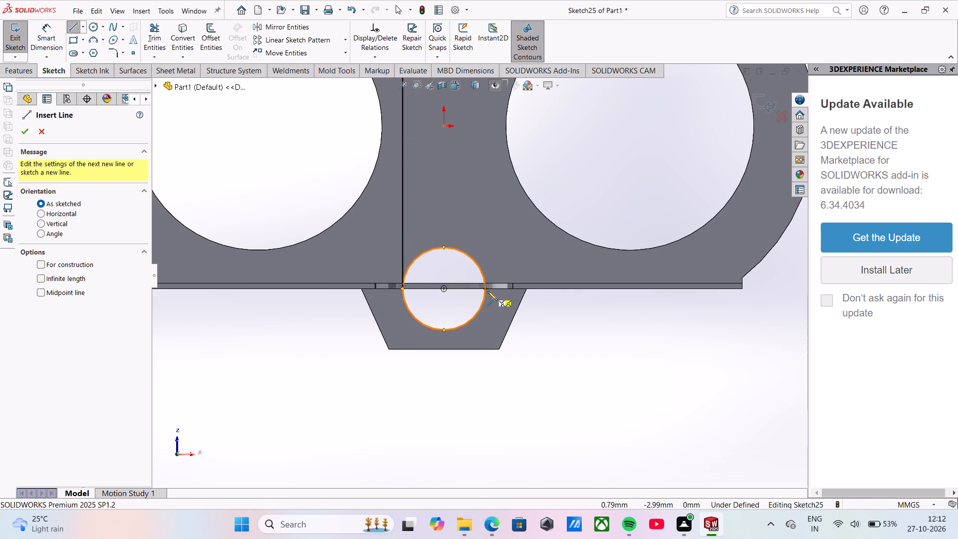
left_click(485, 289)
scroll(483, 240, "up", 5)
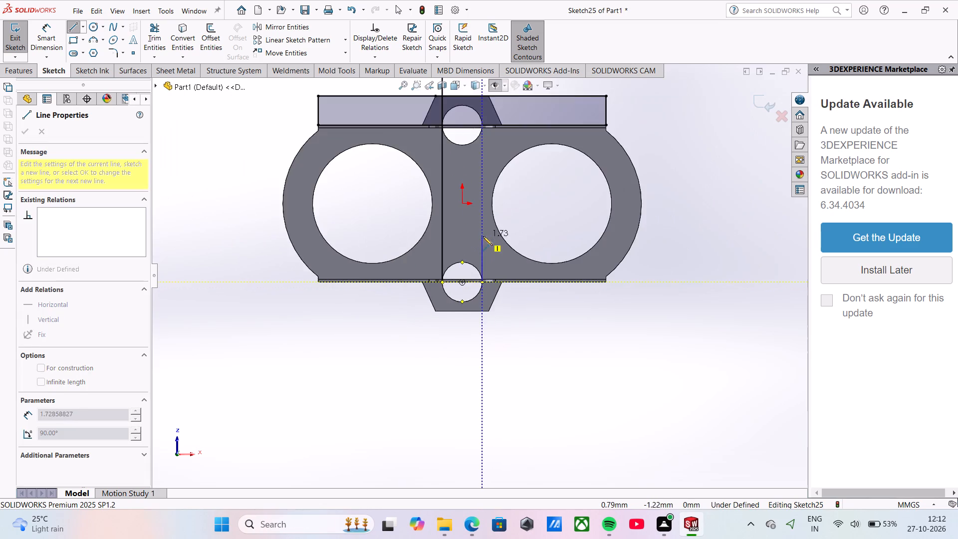
scroll(483, 236, "up", 5)
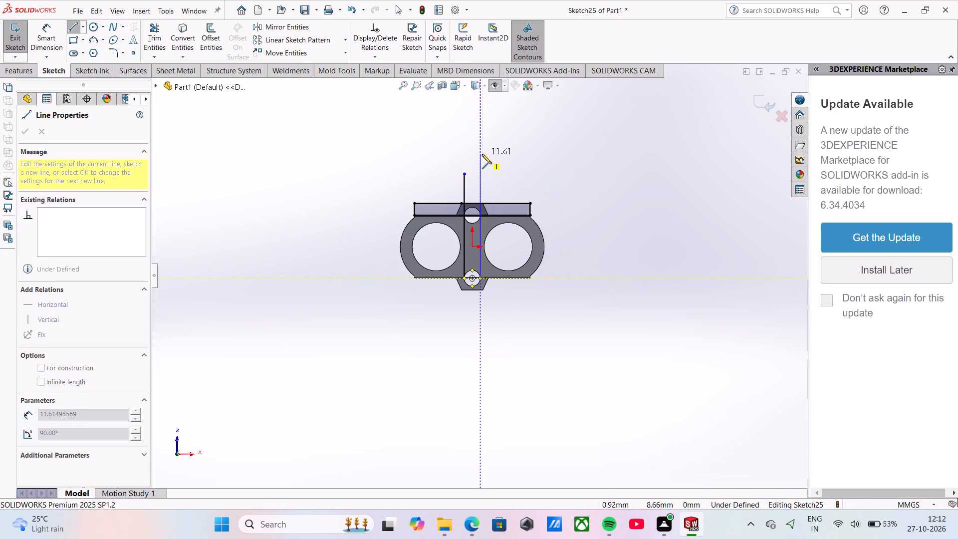
left_click(482, 154)
scroll(481, 153, "down", 2)
key("Escape")
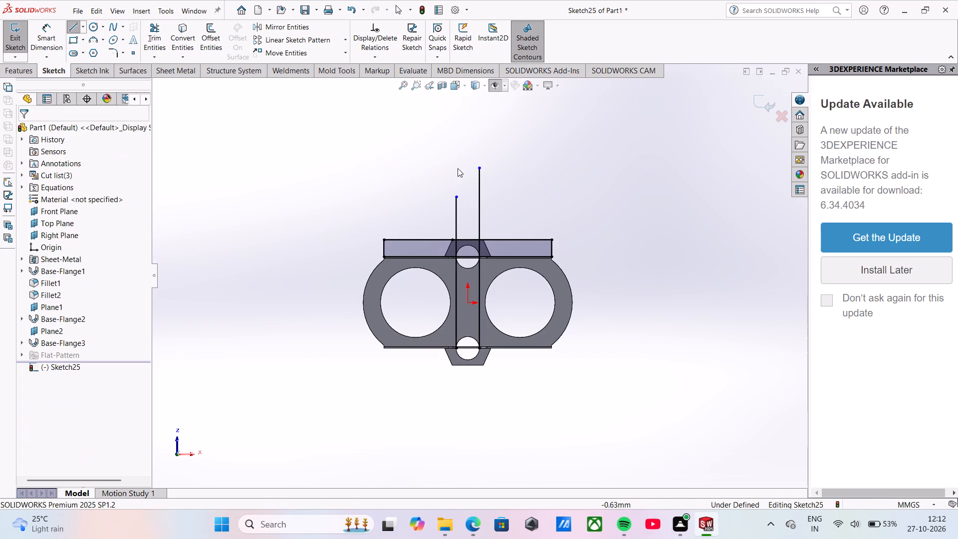
Trim the outline's horizontal segments between the two vertical lines and the lines' overhangs beyond it, leaving two separate closed foot rectangles.
left_click(161, 28)
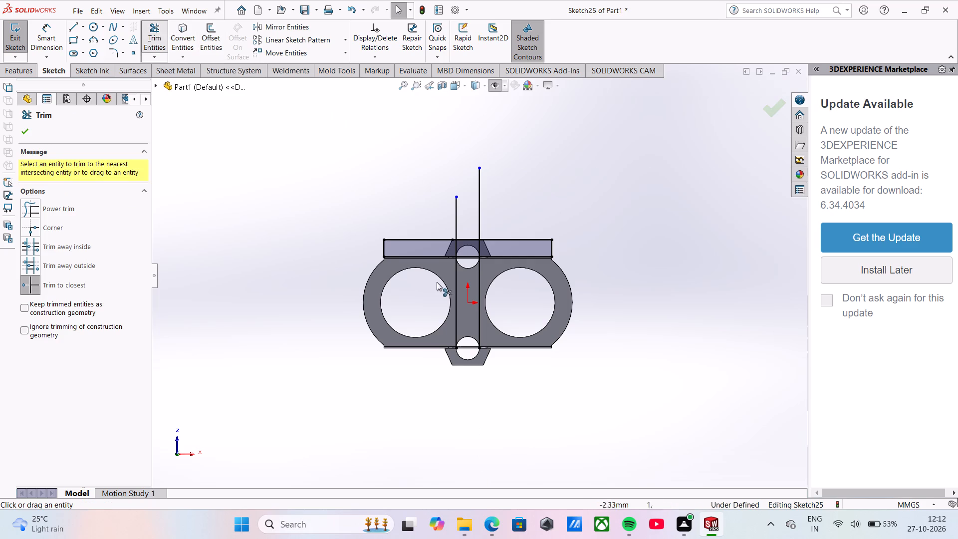
left_click(465, 239)
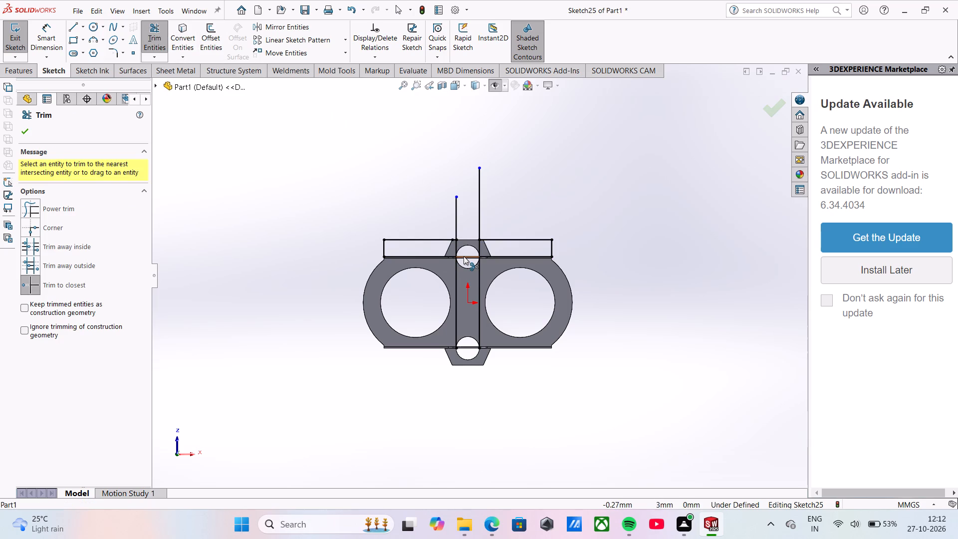
left_click(464, 256)
scroll(463, 256, "down", 8)
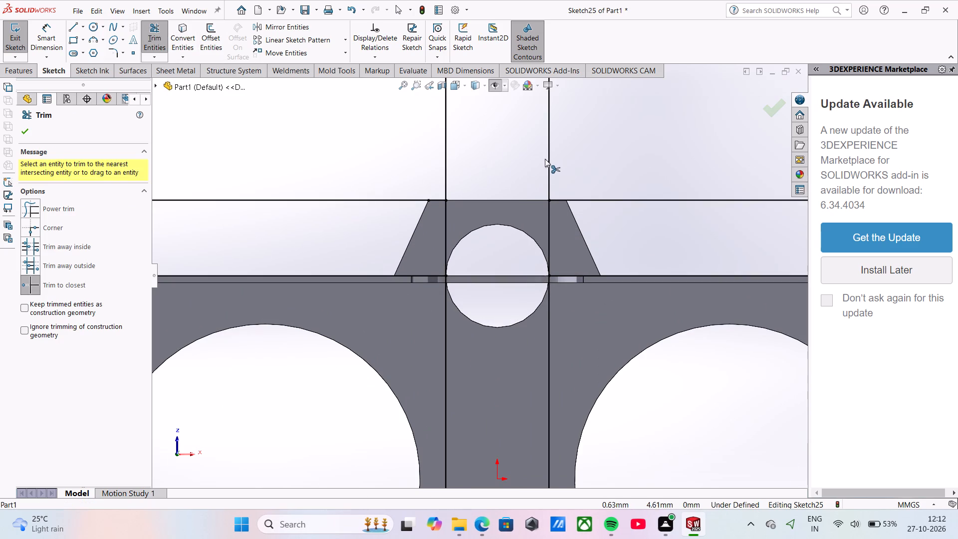
left_click(548, 157)
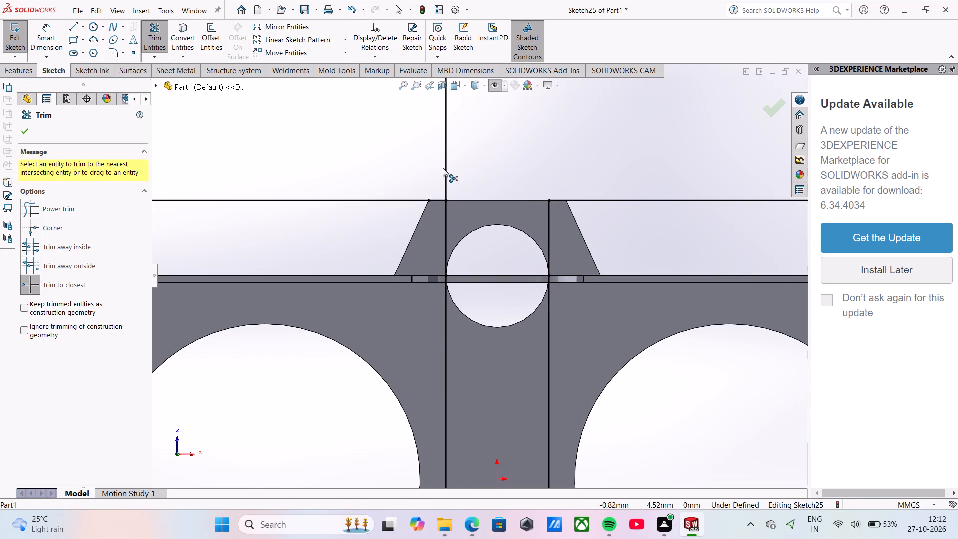
left_click(447, 167)
left_click(445, 309)
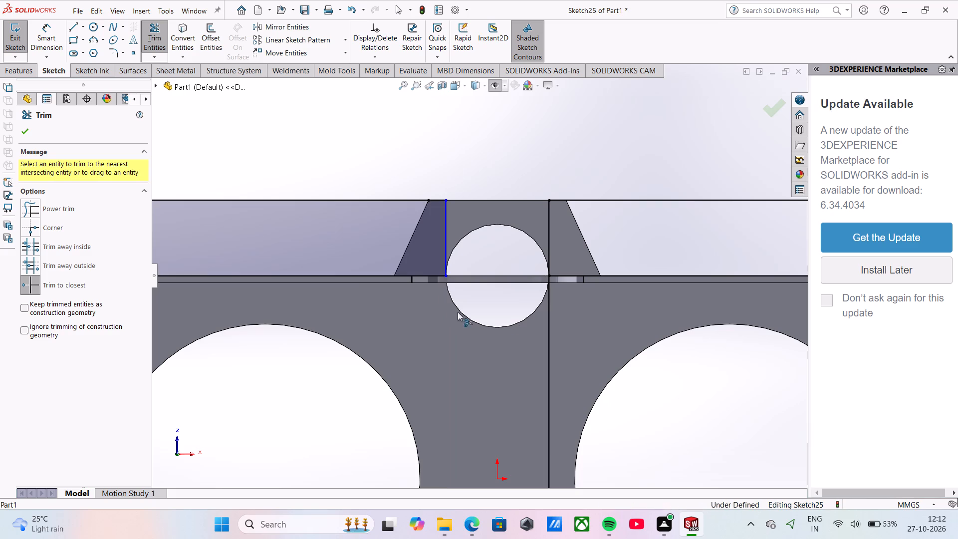
left_click(548, 301)
scroll(548, 306, "up", 1)
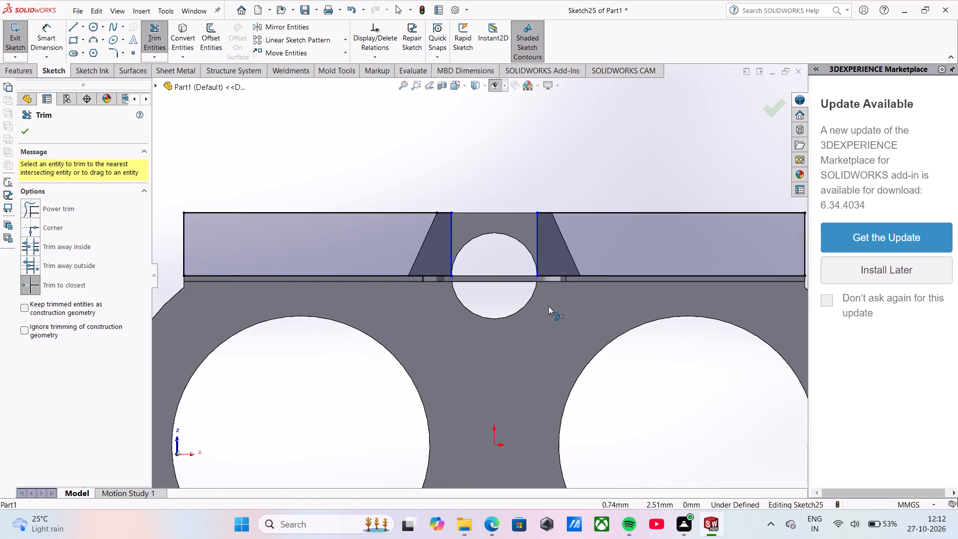
scroll(548, 306, "up", 3)
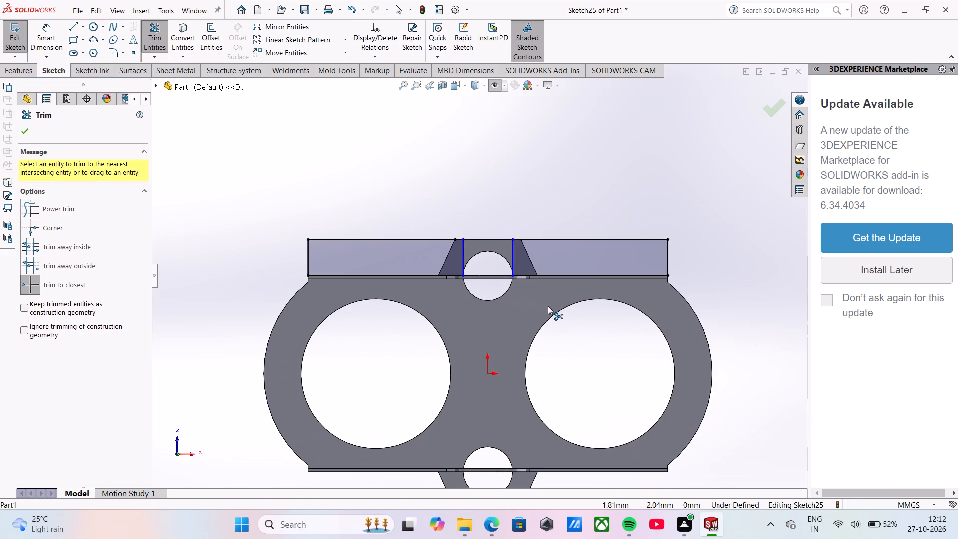
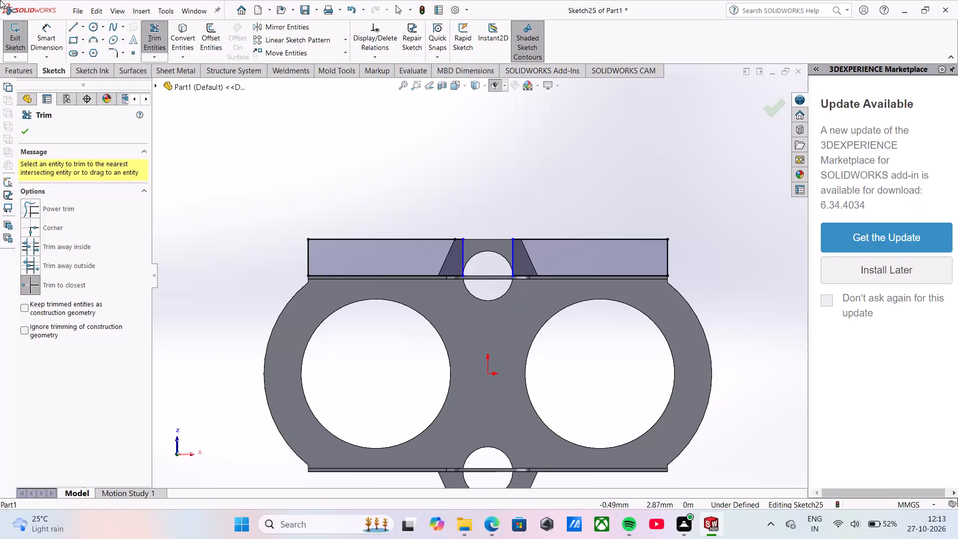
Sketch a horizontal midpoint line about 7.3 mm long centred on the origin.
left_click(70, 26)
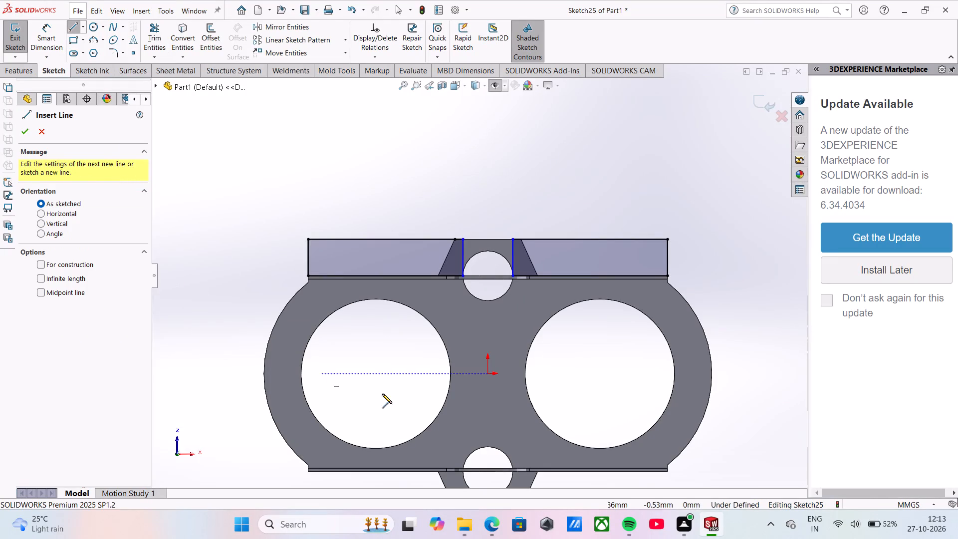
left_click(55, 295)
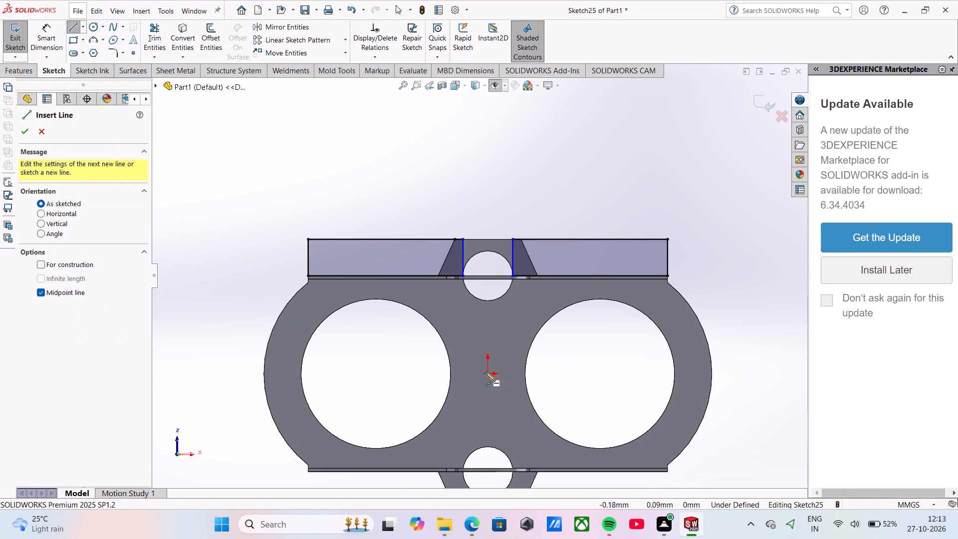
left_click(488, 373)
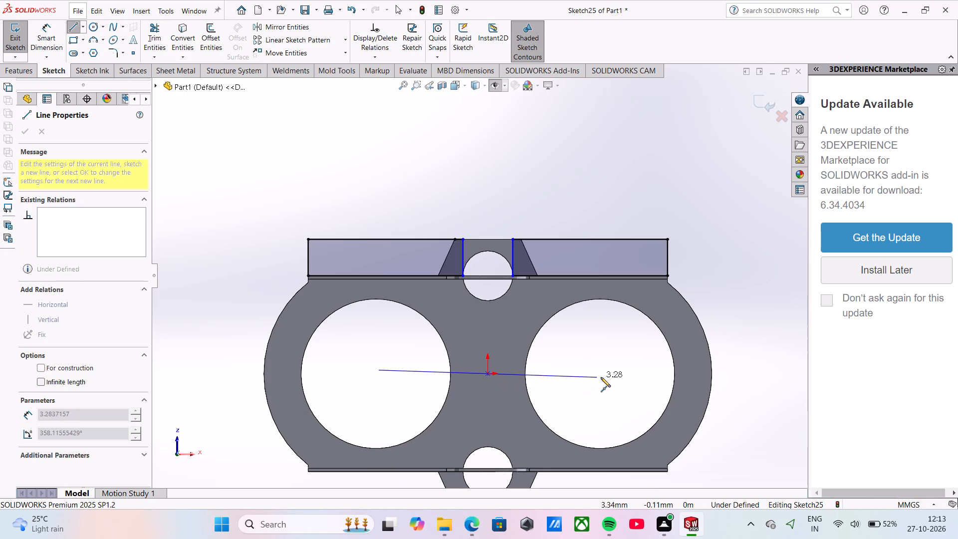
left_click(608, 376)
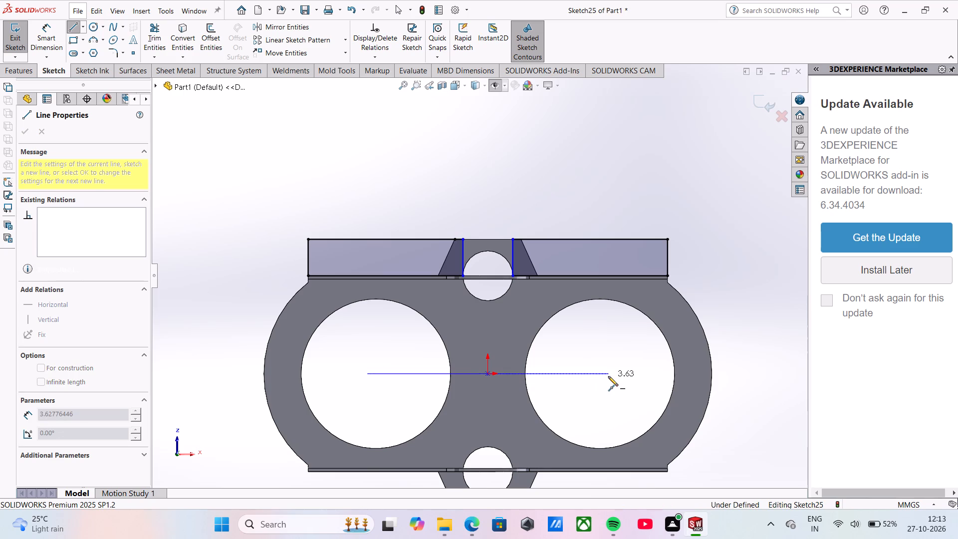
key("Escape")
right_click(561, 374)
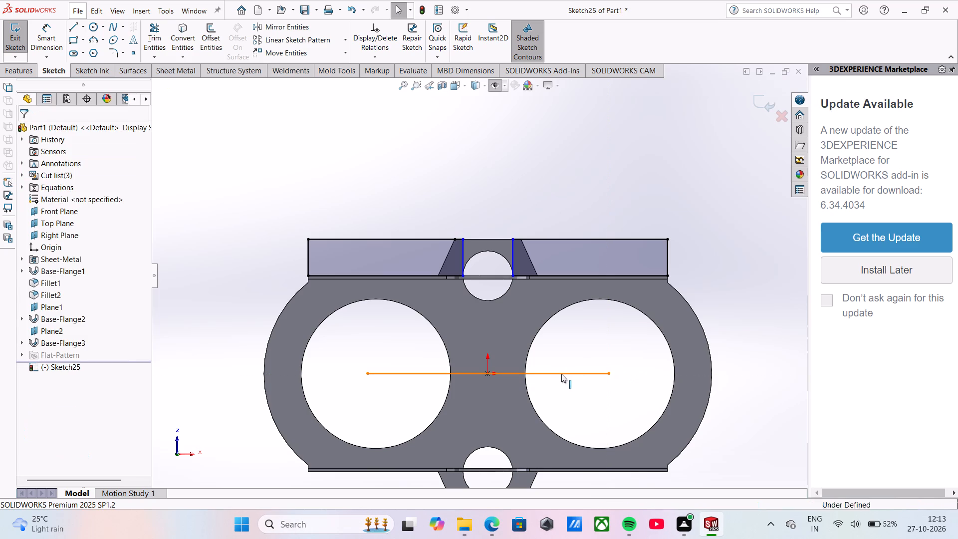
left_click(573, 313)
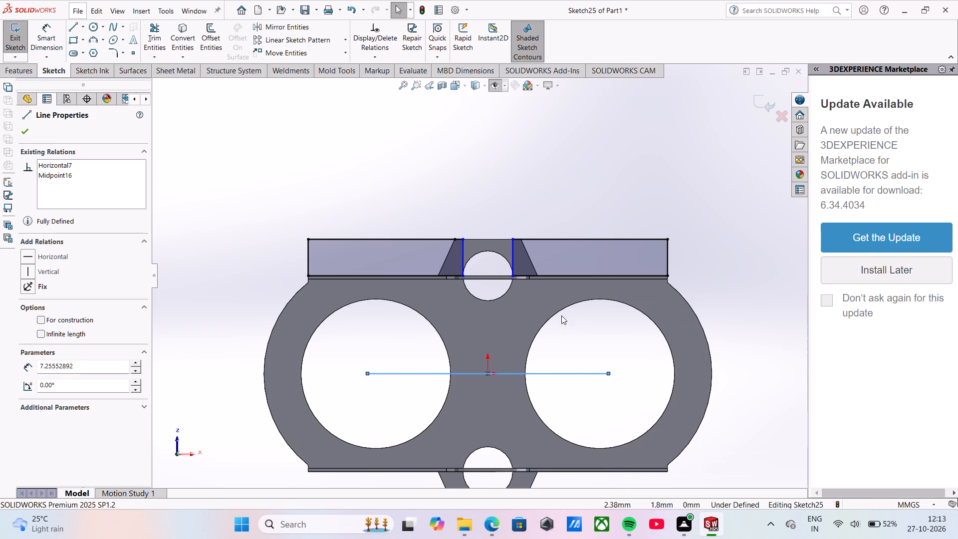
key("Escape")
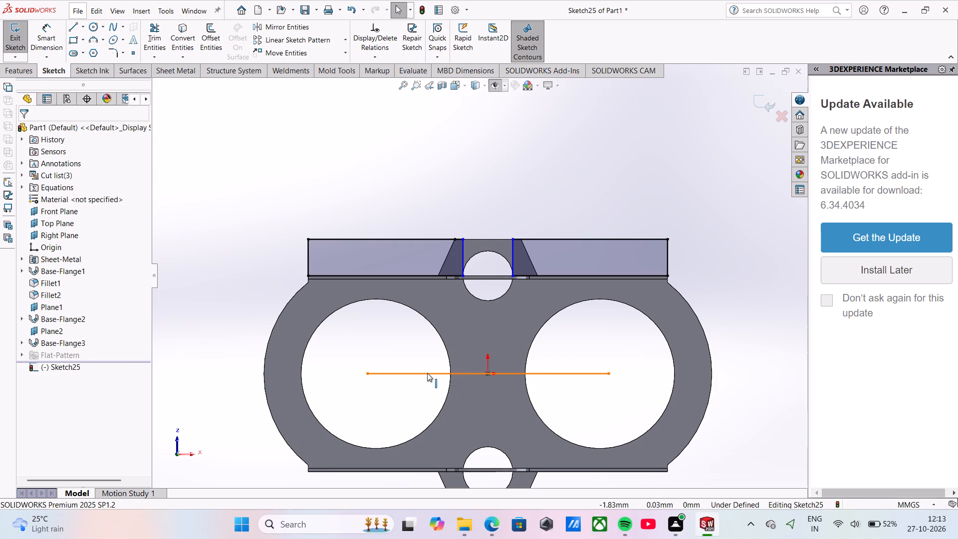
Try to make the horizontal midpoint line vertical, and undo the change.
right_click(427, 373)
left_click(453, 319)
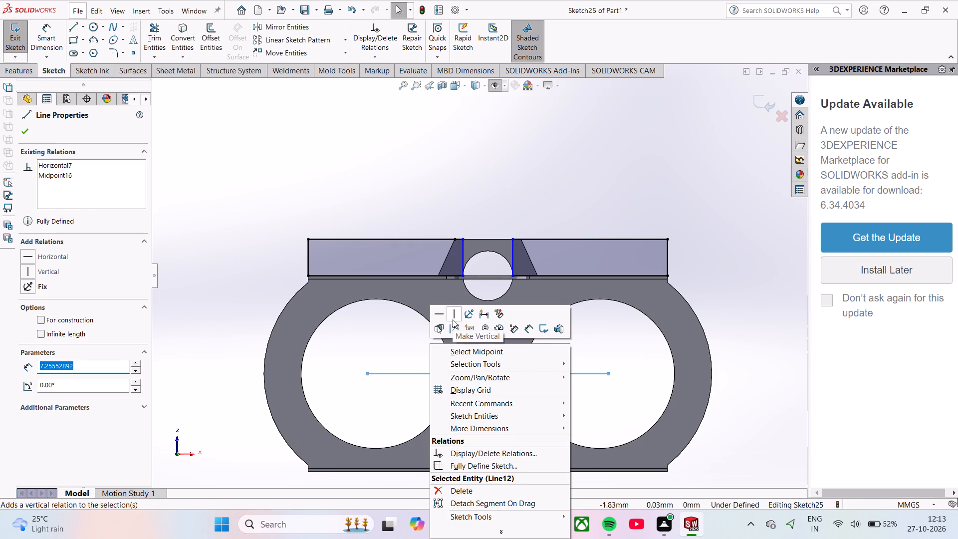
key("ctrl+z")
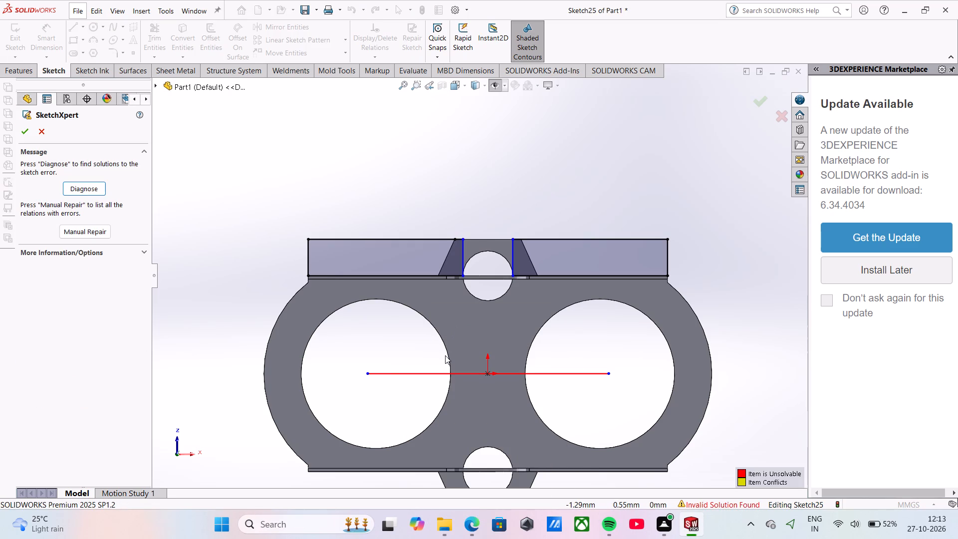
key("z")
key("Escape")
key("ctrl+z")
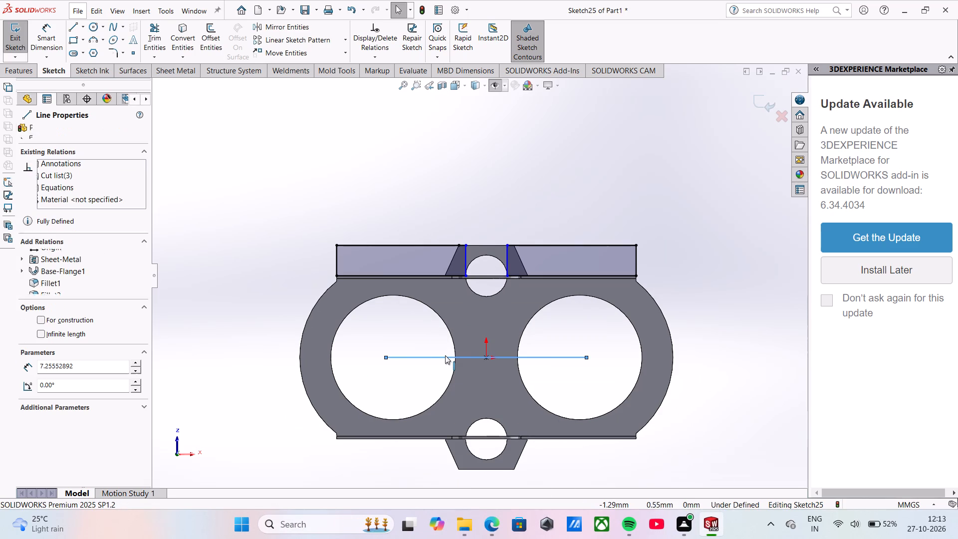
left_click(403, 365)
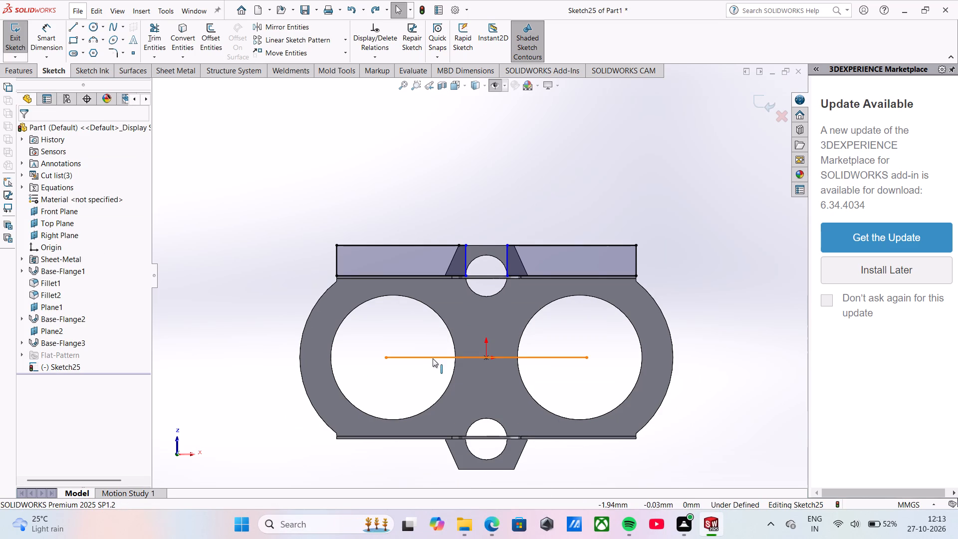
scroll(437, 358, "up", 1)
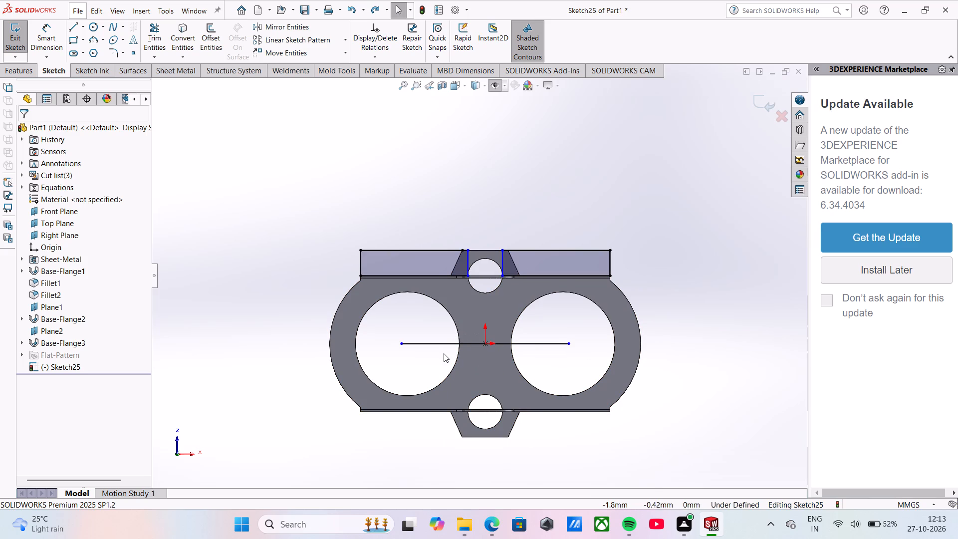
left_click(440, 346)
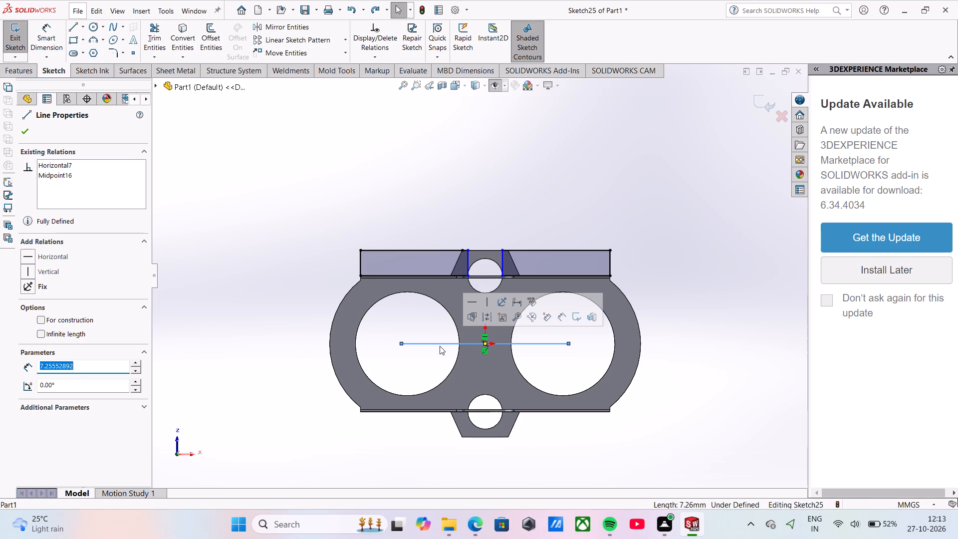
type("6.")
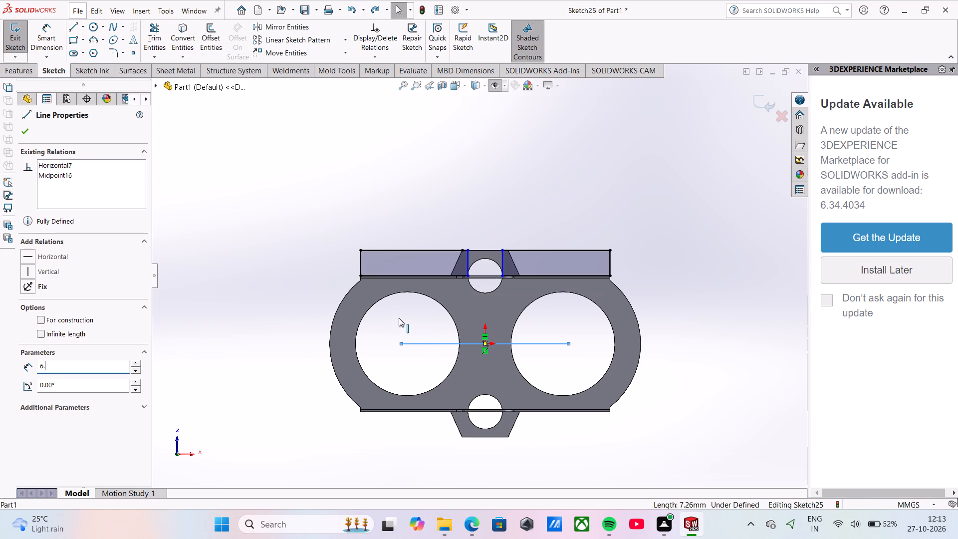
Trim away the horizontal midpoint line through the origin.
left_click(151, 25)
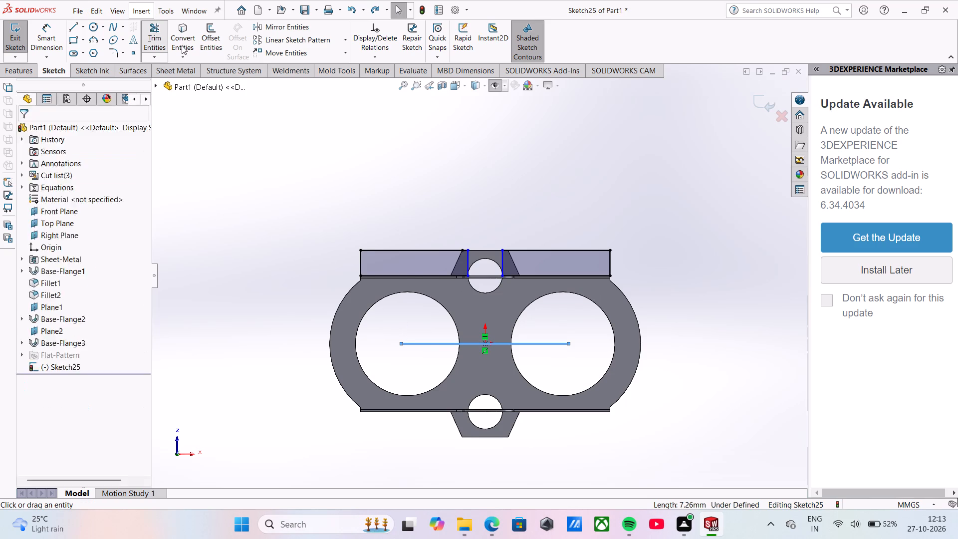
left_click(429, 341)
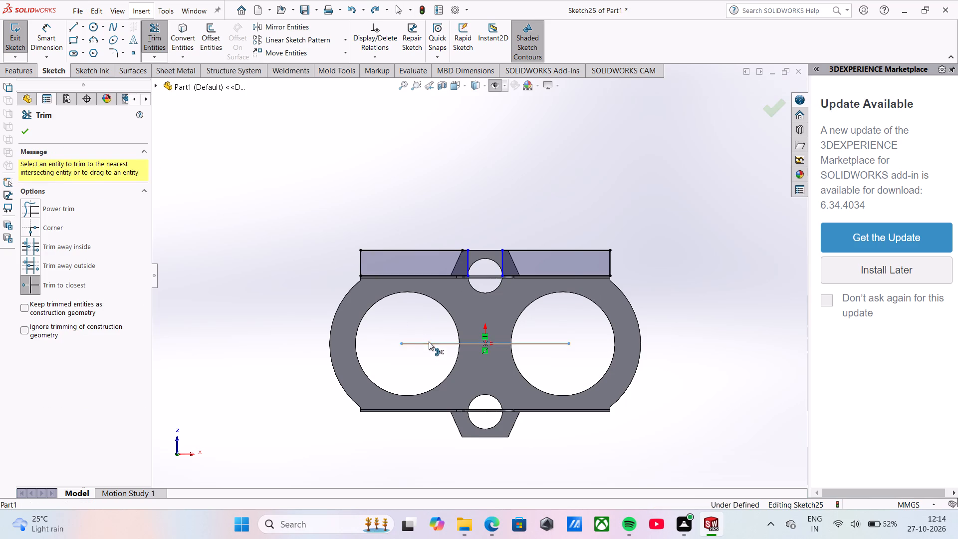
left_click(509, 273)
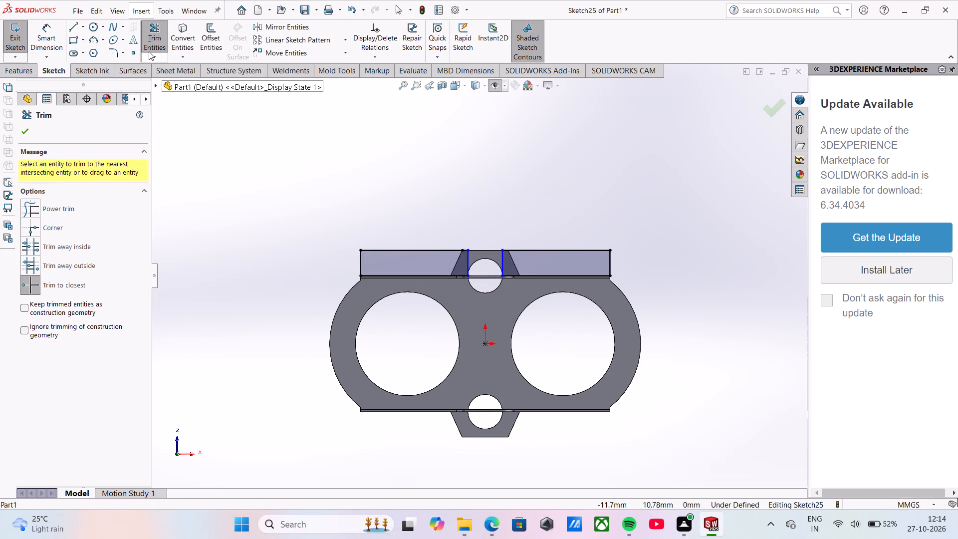
Sketch a horizontal line from the origin in the negative X direction and set its length to 6.25/2, i.e. 3.125 mm.
left_click(74, 24)
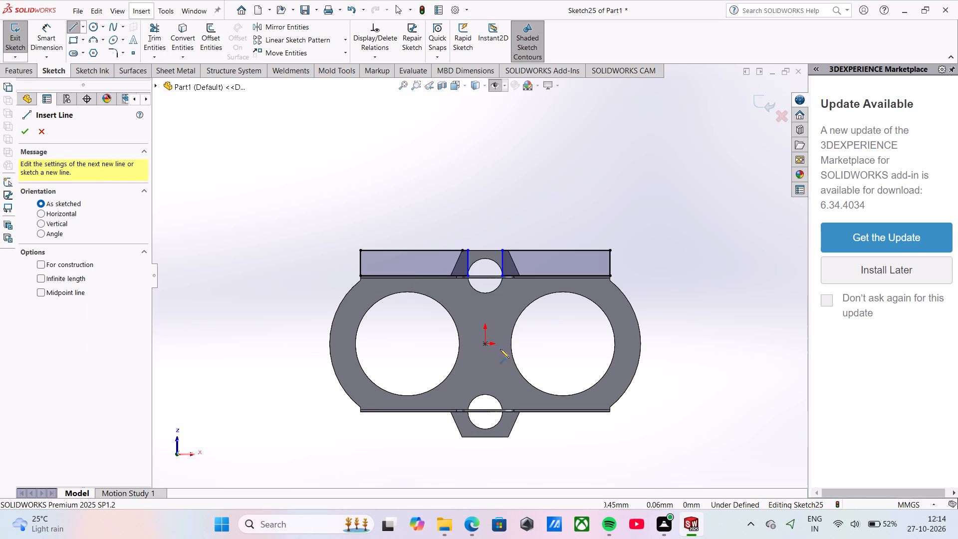
left_click(486, 344)
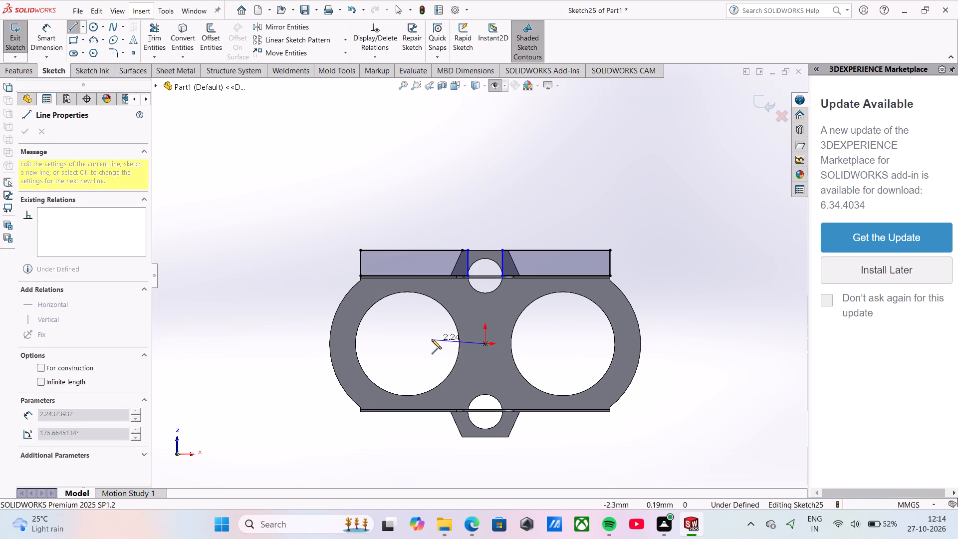
left_click(414, 344)
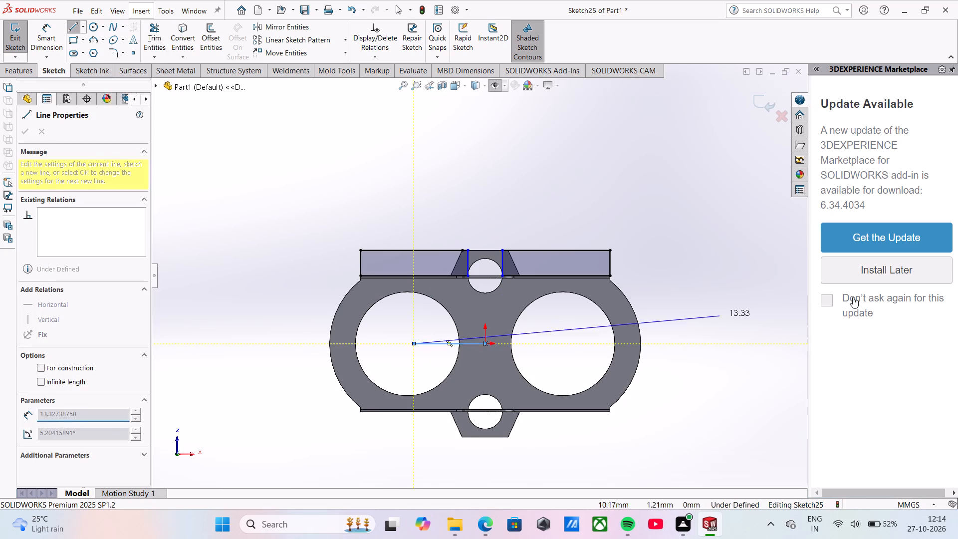
key("Escape")
left_click(442, 341)
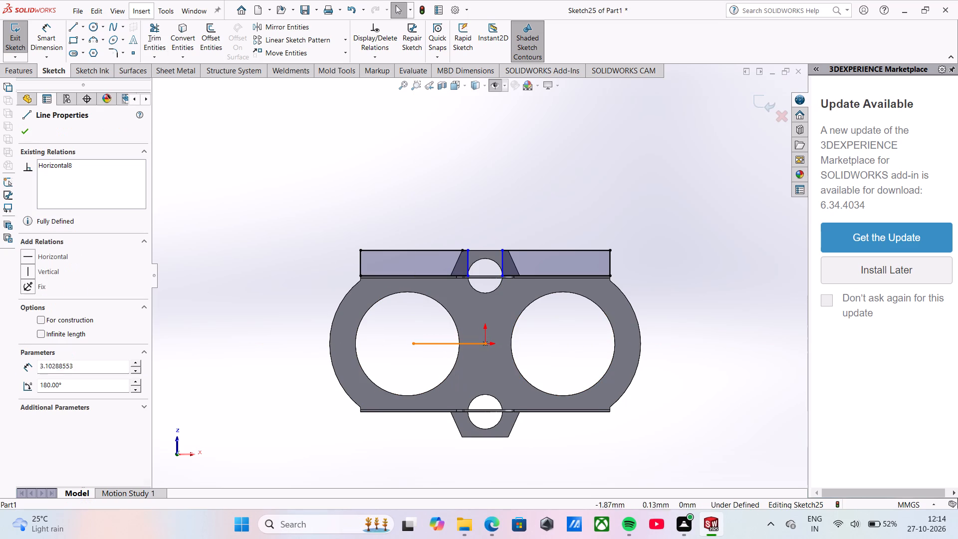
type("6.25/")
key("2")
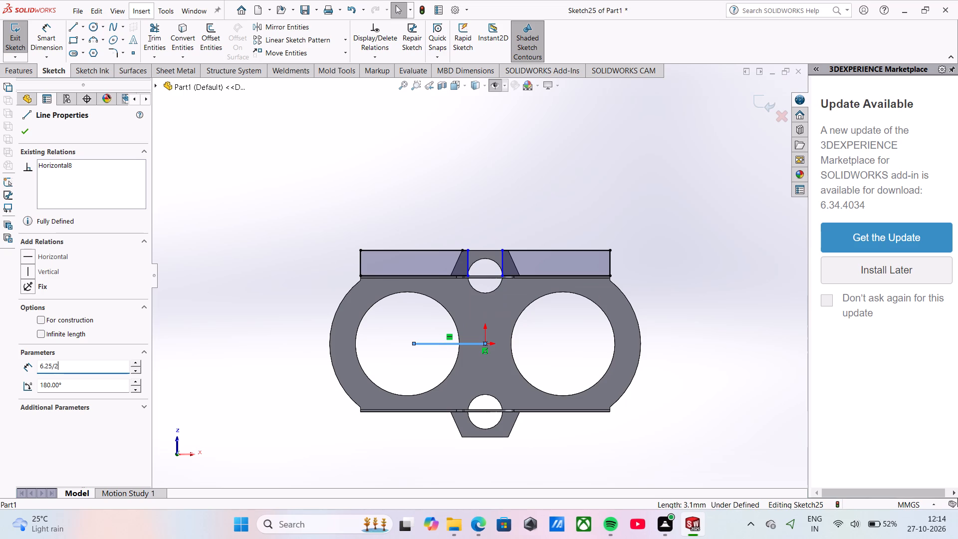
key("Return")
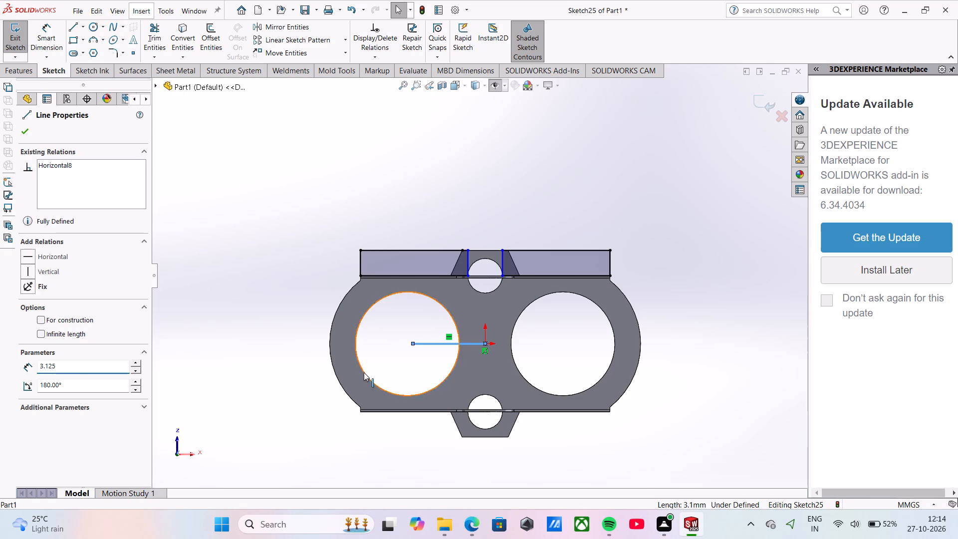
key("Escape")
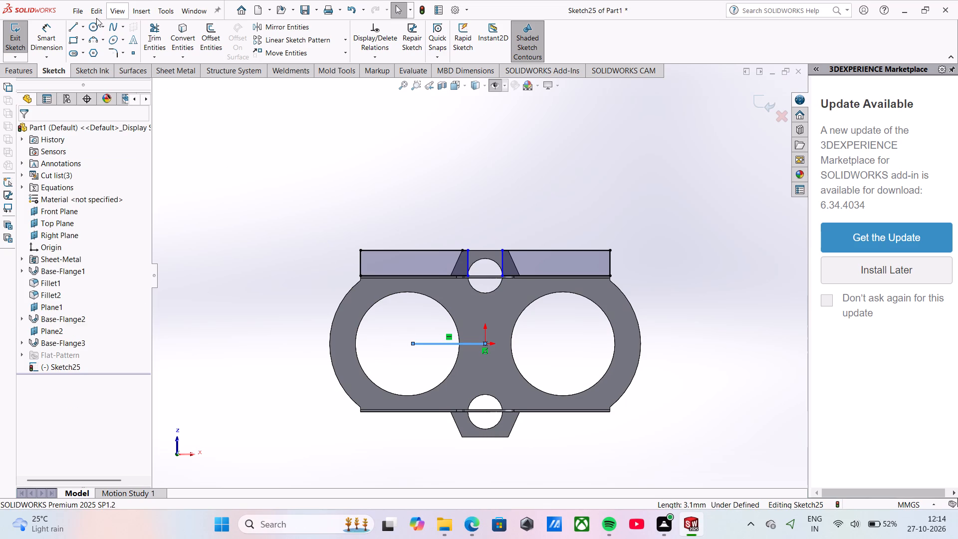
Sketch a circle of about 0.37 mm radius inside the negative-X foot rectangle, vertically aligned with the reference line's free end.
left_click(92, 24)
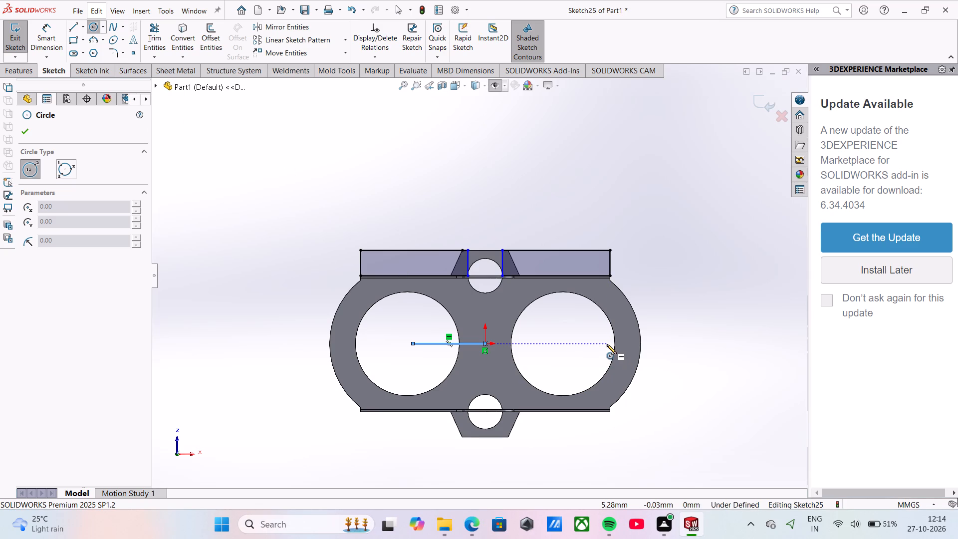
left_click(415, 261)
left_click(413, 269)
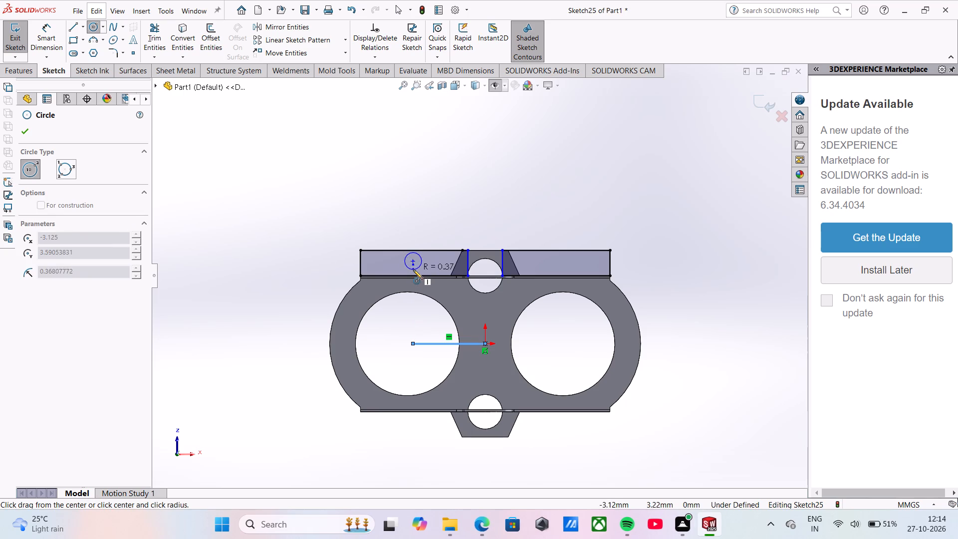
Dimension the circle's centre 0.45 mm from the foot rectangle's outer horizontal edge.
scroll(413, 259, "down", 5)
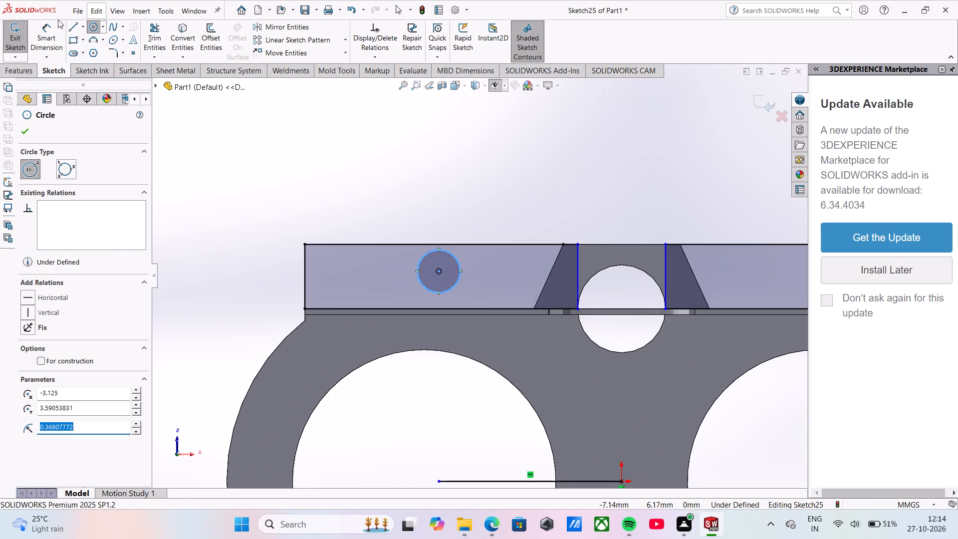
left_click(38, 54)
left_click(49, 28)
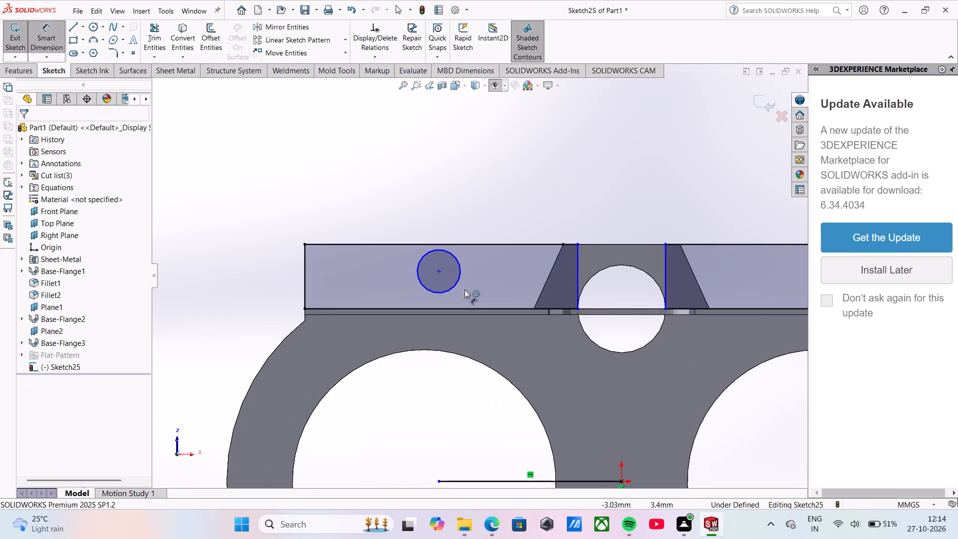
left_click(440, 272)
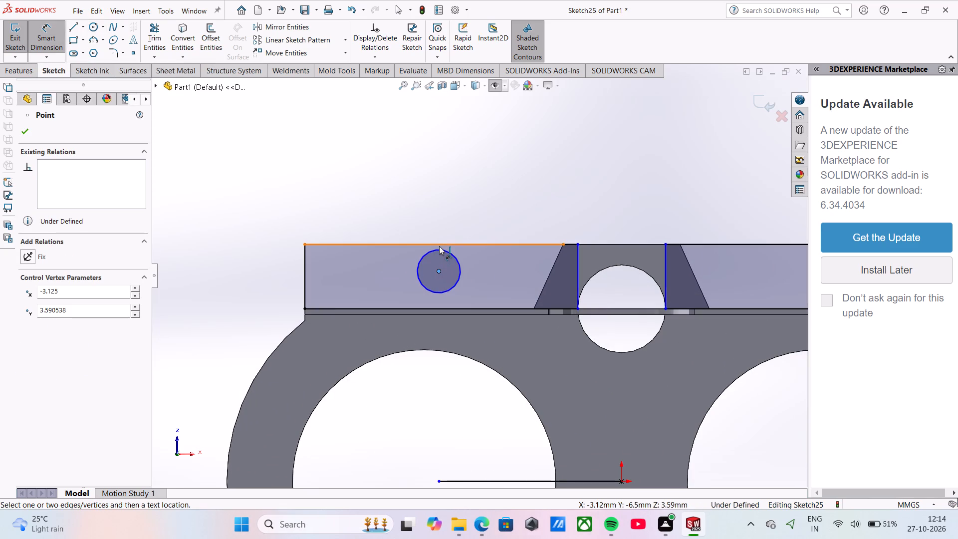
left_click(438, 245)
left_click(259, 237)
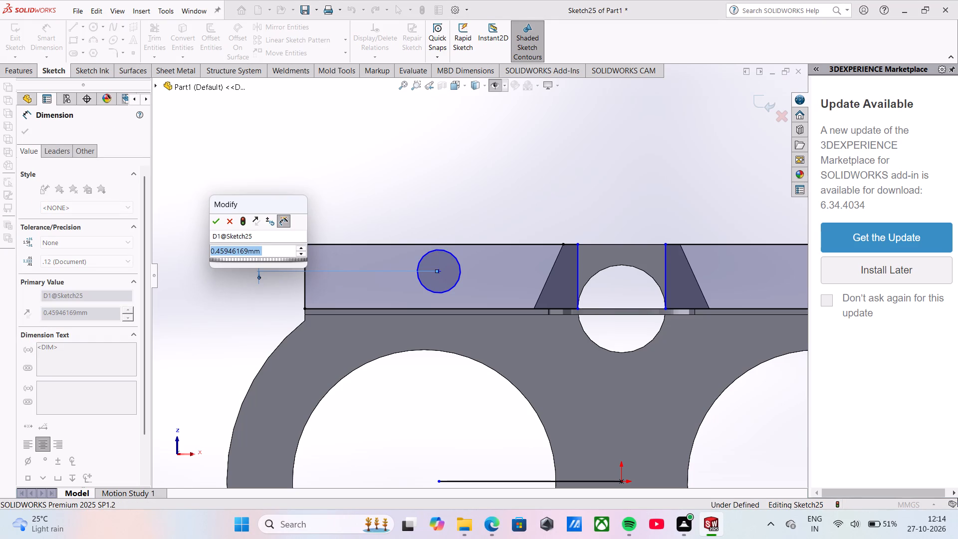
type("0.45")
key("Return")
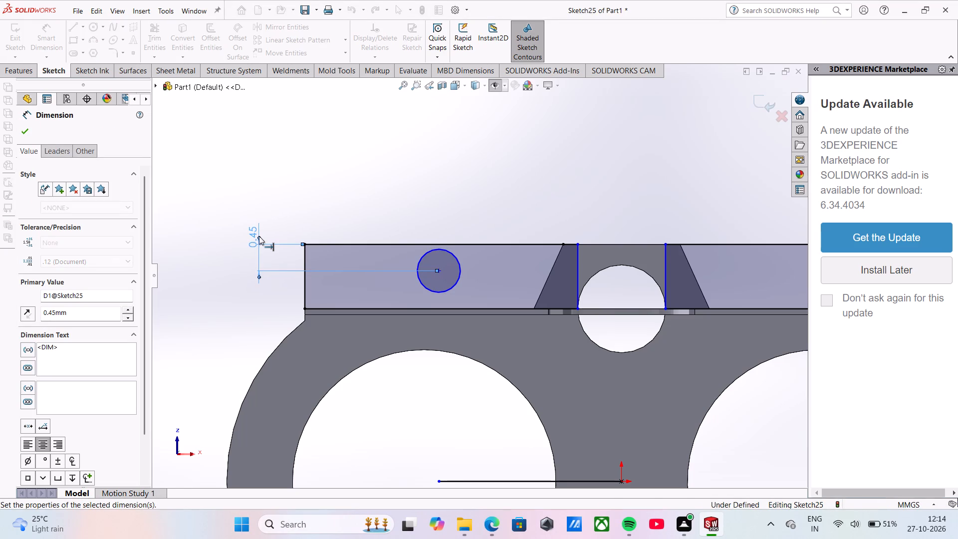
left_click(28, 133)
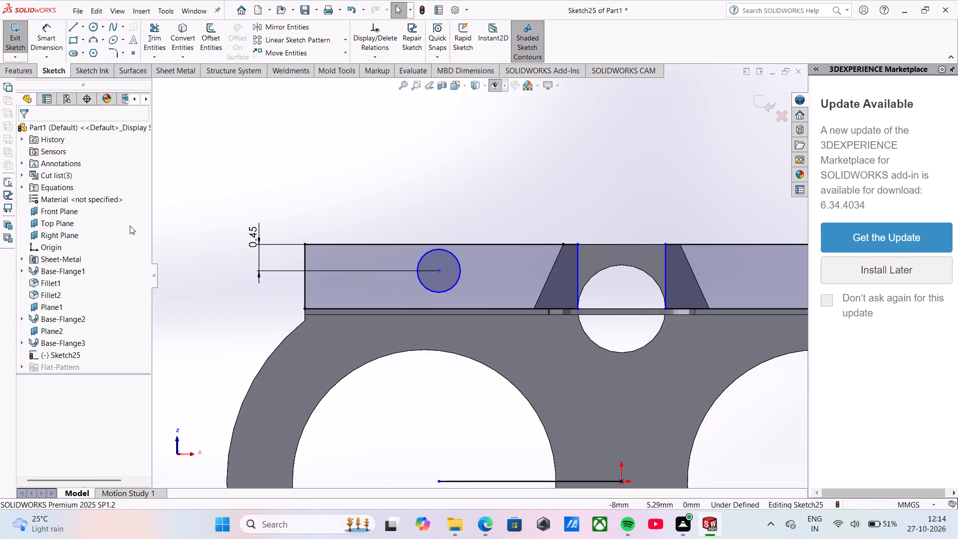
Dimension the diameter of the circle in the negative-X foot rectangle as 0.50 mm.
left_click(456, 256)
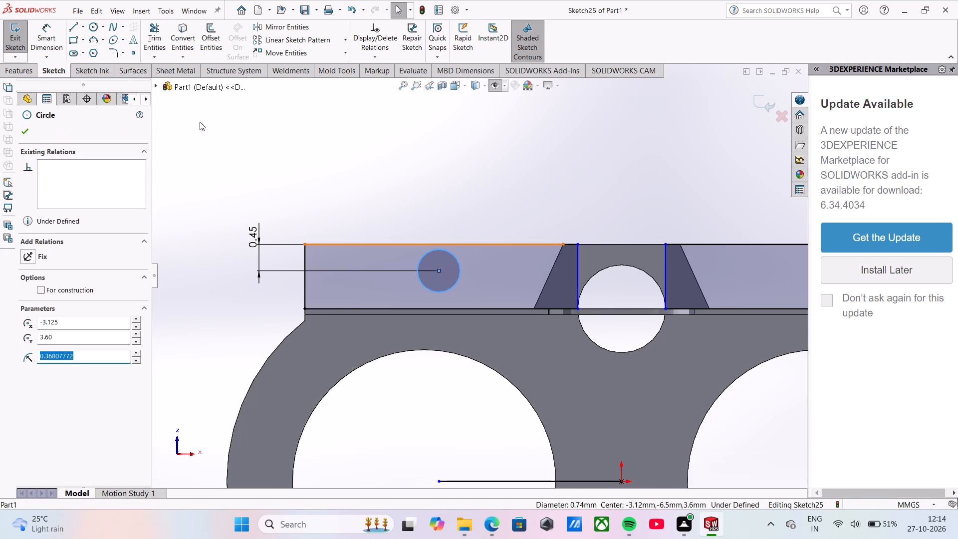
left_click(54, 33)
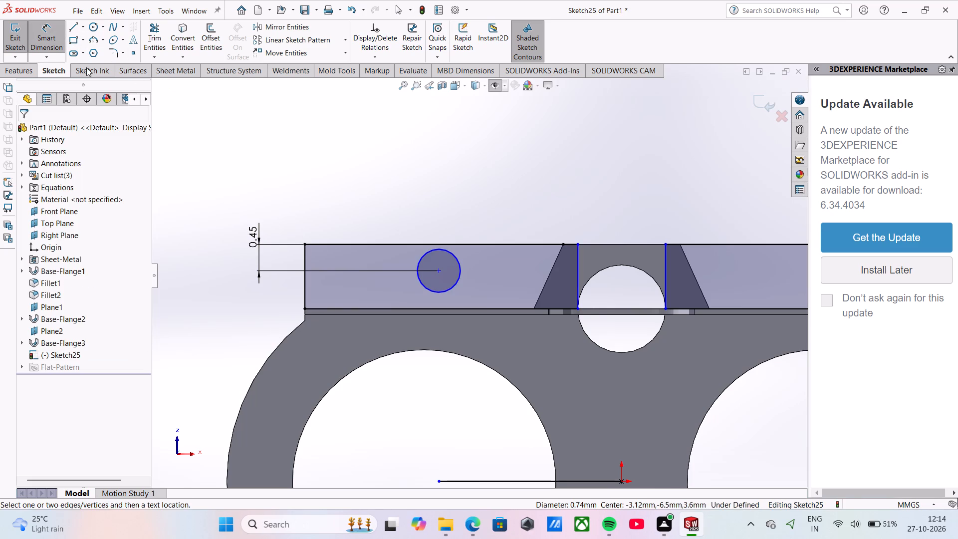
left_click(457, 256)
left_click(448, 189)
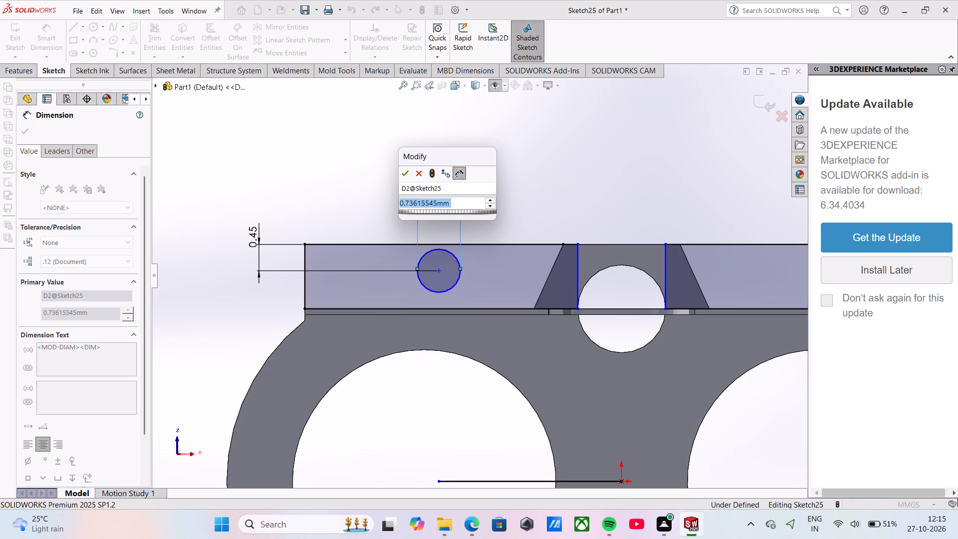
key("0")
key("period")
type("50")
key("Return")
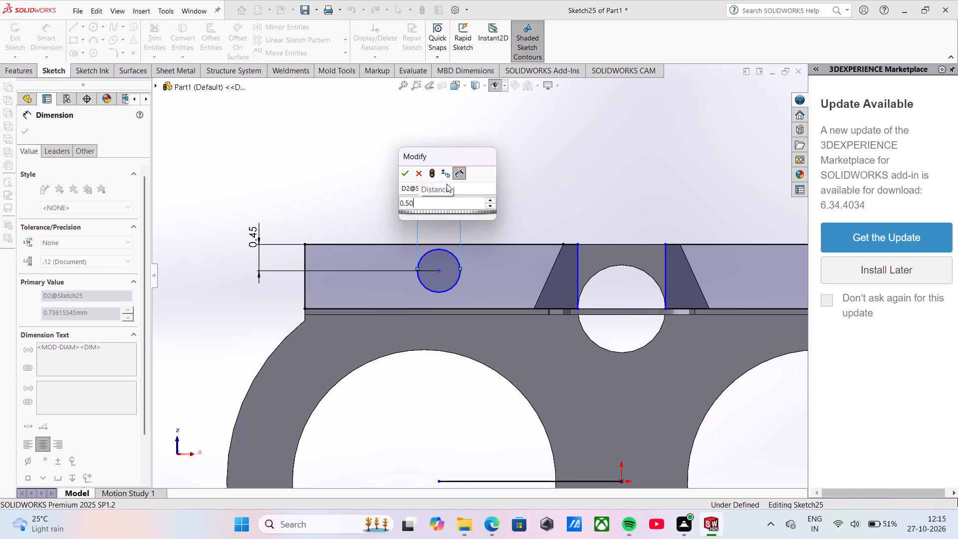
scroll(465, 221, "up", 2)
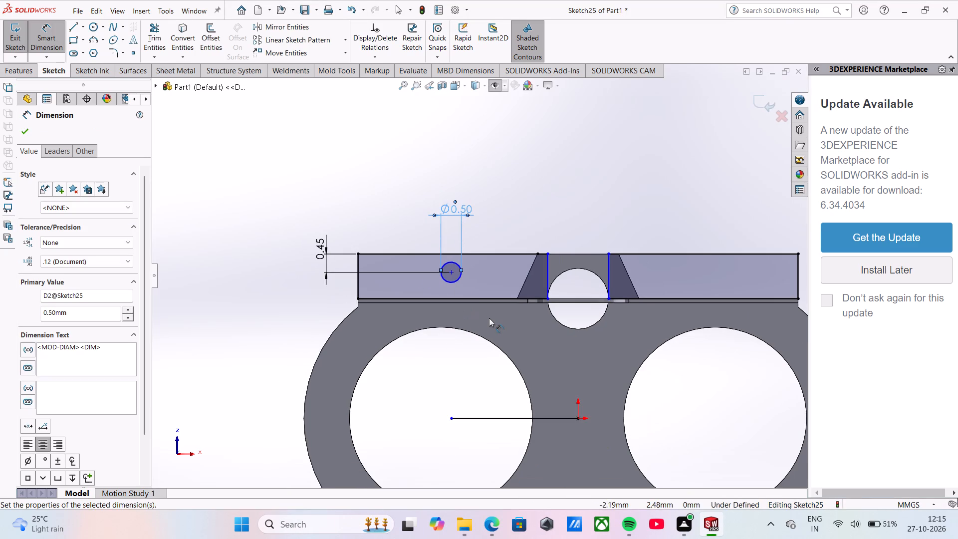
scroll(488, 317, "down", 1)
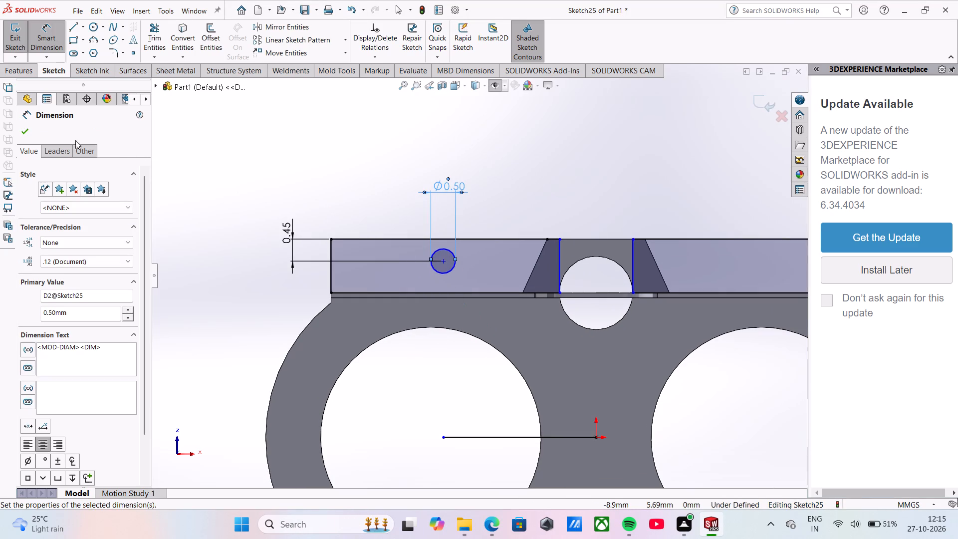
left_click(28, 127)
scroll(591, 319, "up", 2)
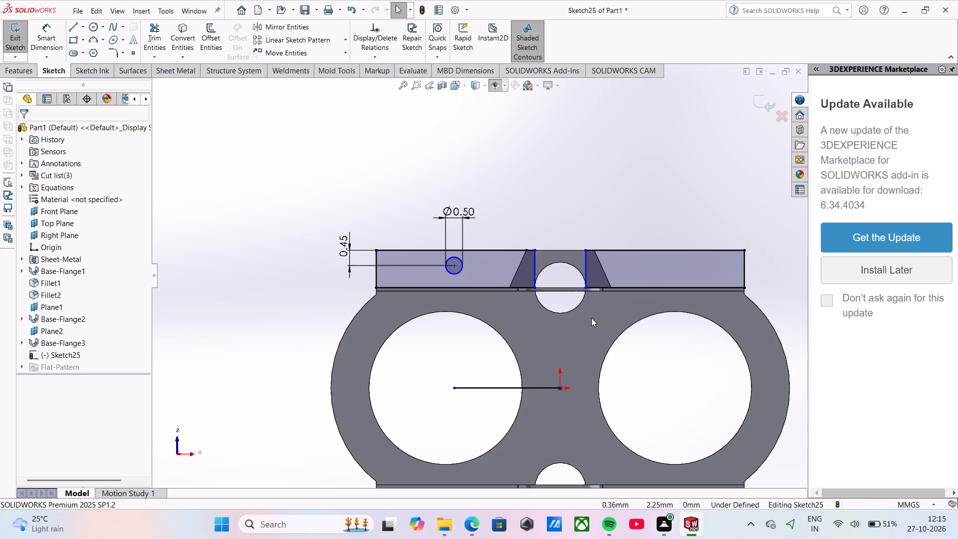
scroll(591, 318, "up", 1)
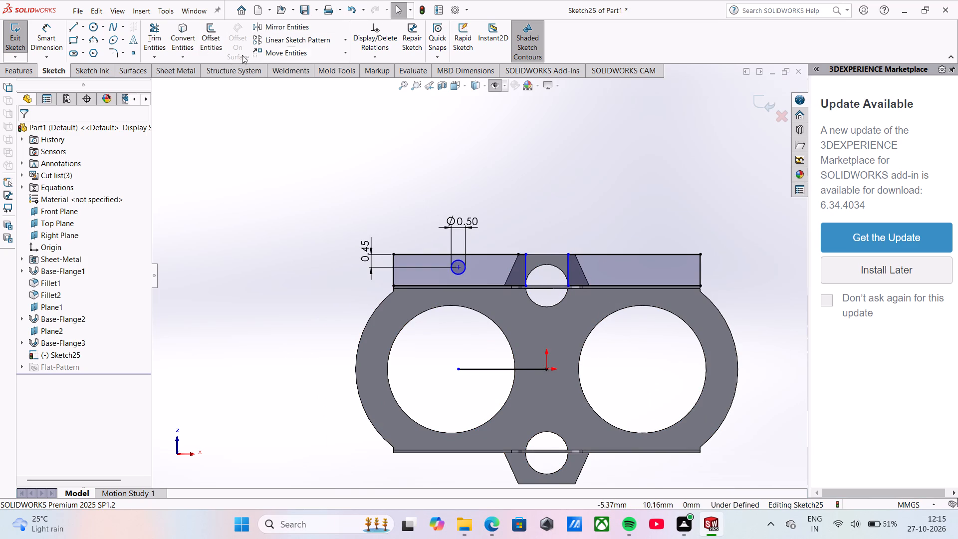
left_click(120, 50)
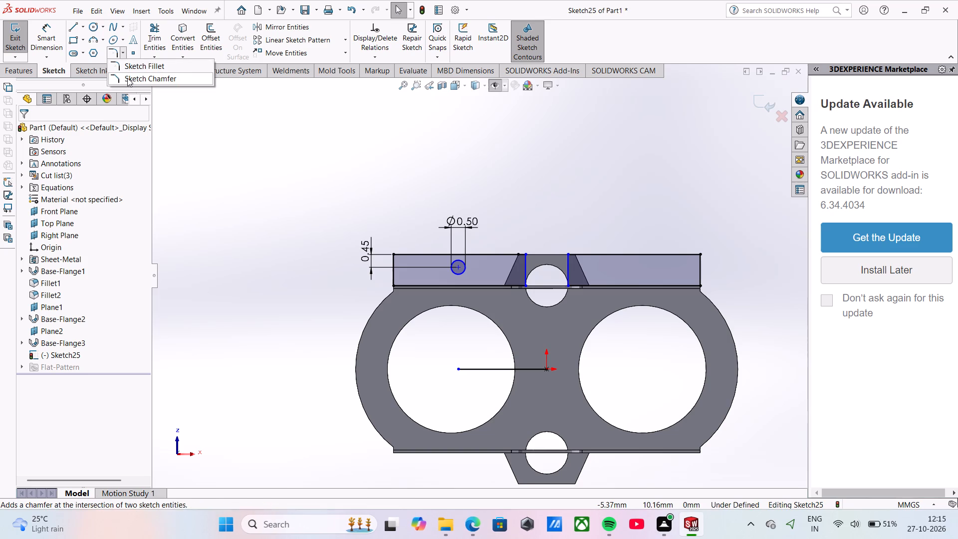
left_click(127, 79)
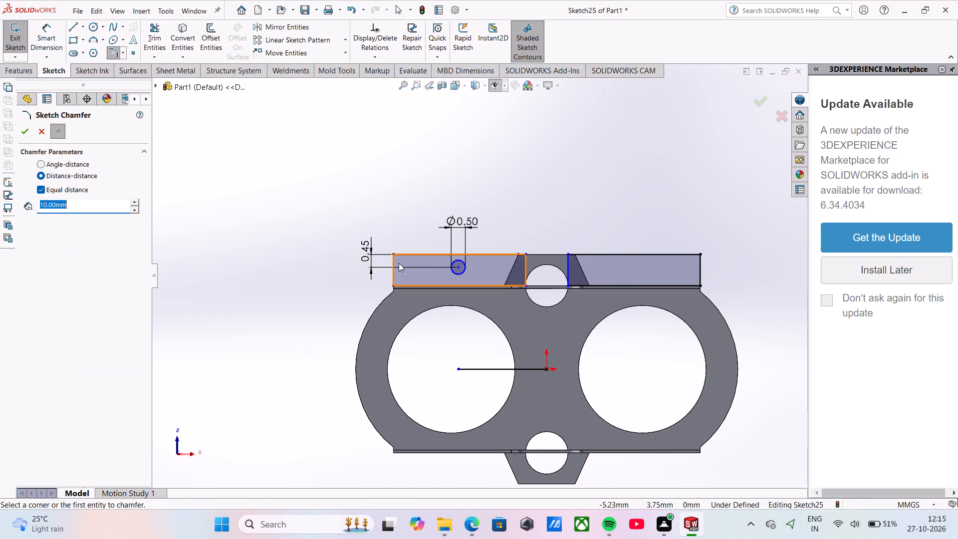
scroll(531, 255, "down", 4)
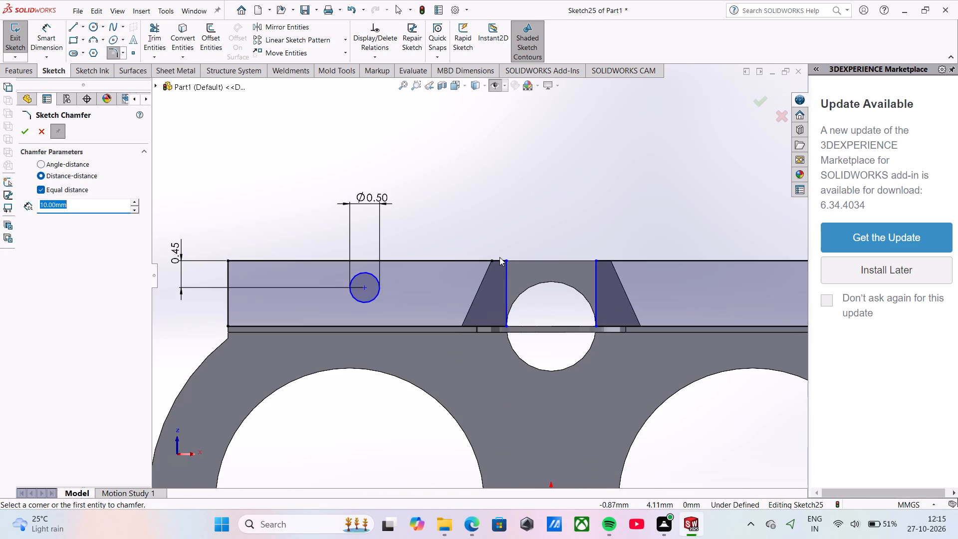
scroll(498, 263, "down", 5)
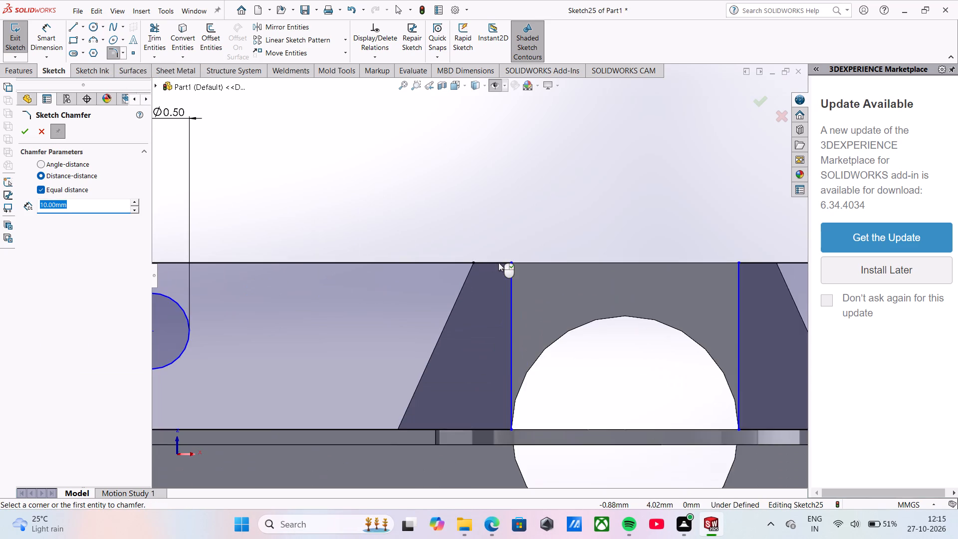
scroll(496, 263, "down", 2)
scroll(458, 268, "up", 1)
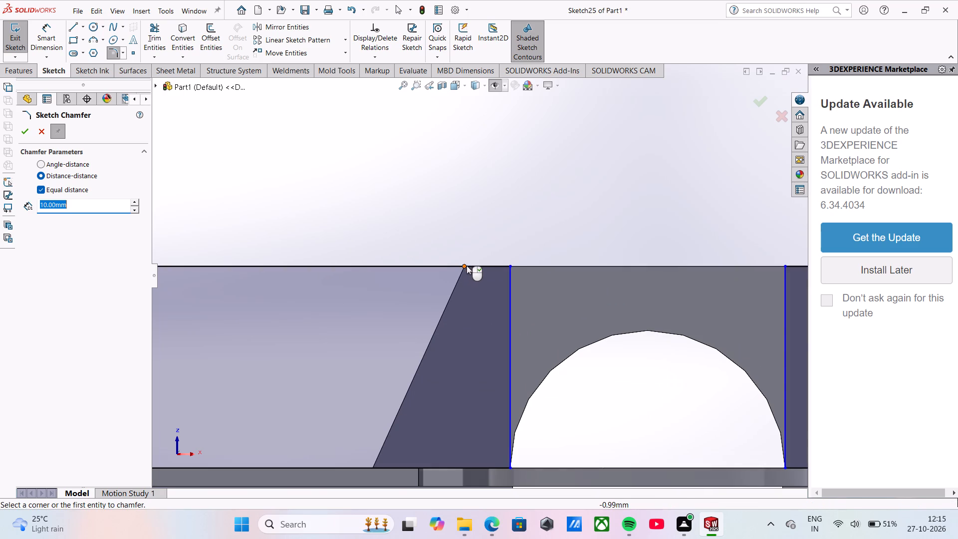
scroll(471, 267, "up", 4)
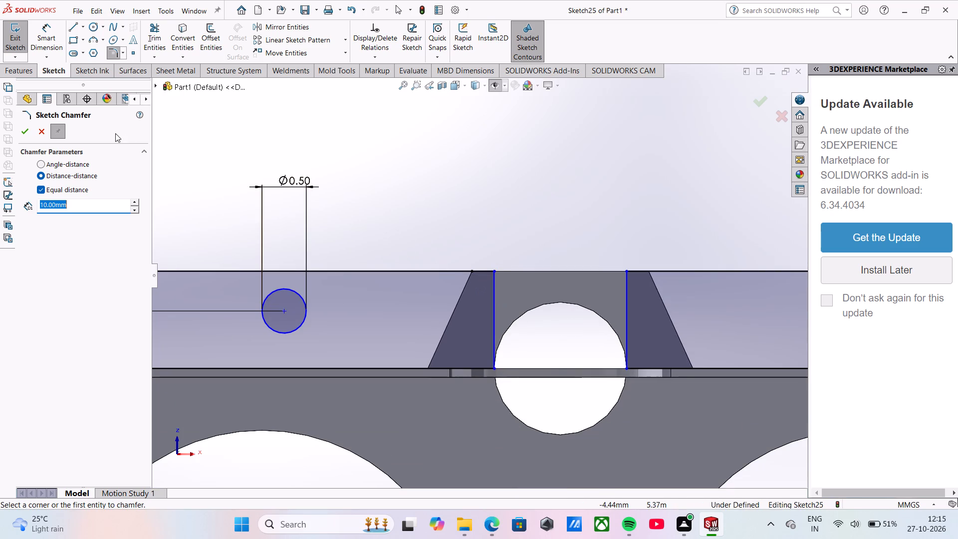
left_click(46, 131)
Mirror the 0.50 mm circle about the Right Plane to place a matching hole in the positive-X foot rectangle.
scroll(386, 308, "up", 1)
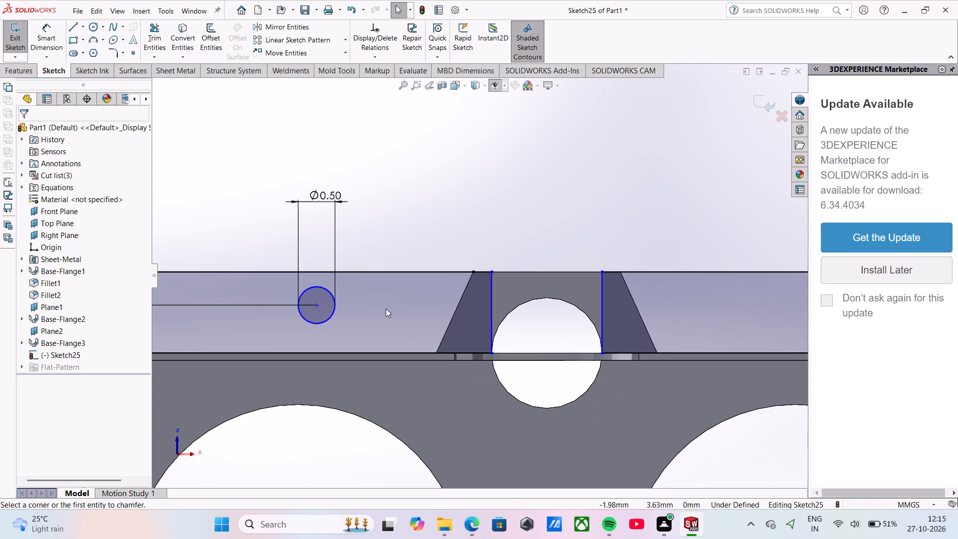
scroll(421, 287, "up", 7)
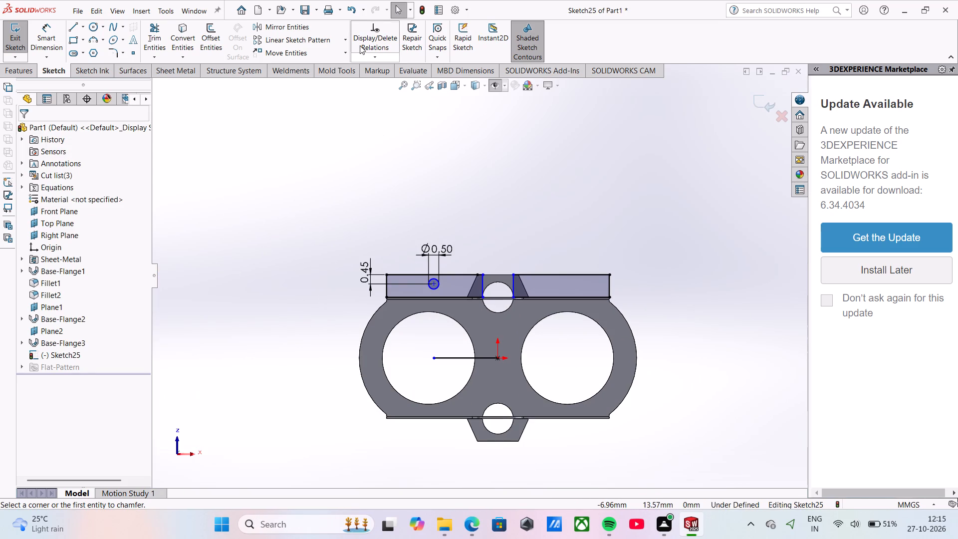
left_click(300, 21)
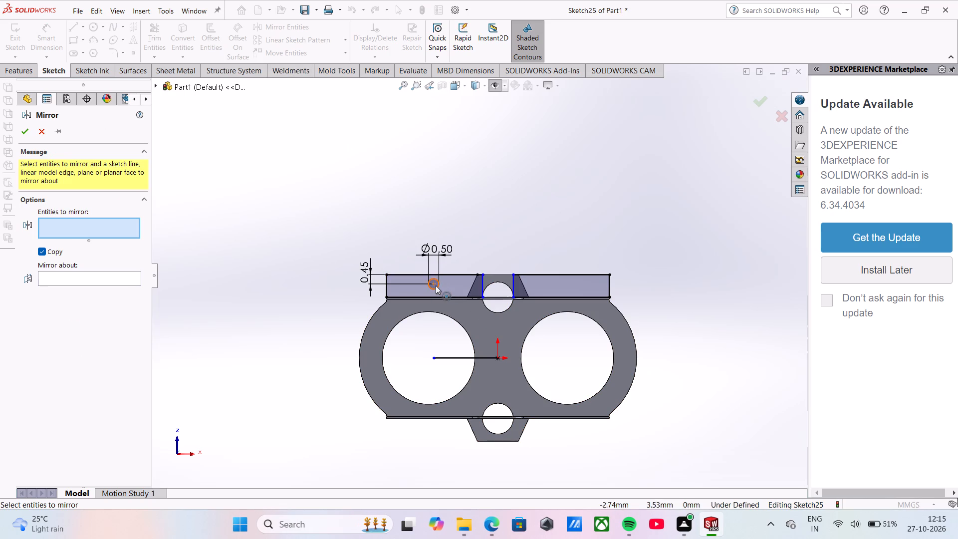
left_click(438, 287)
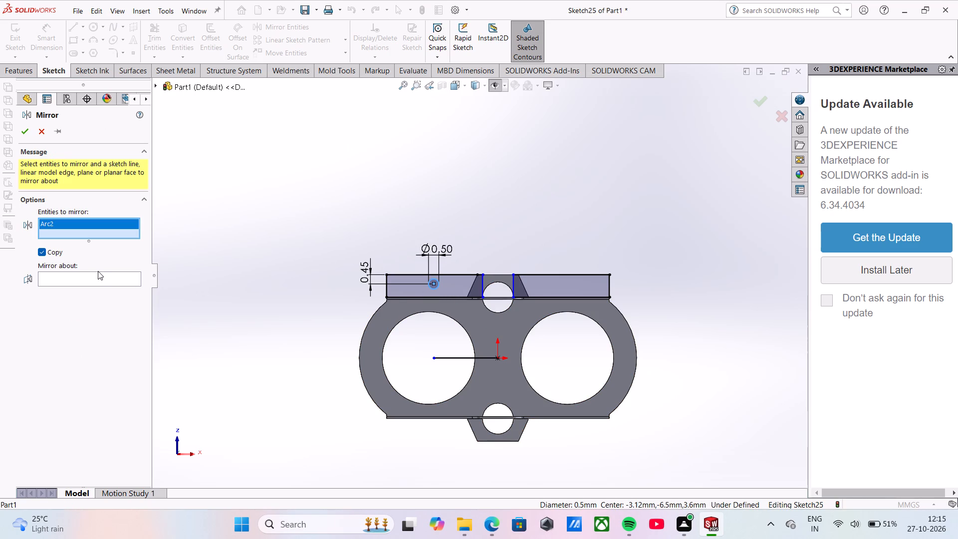
left_click(99, 276)
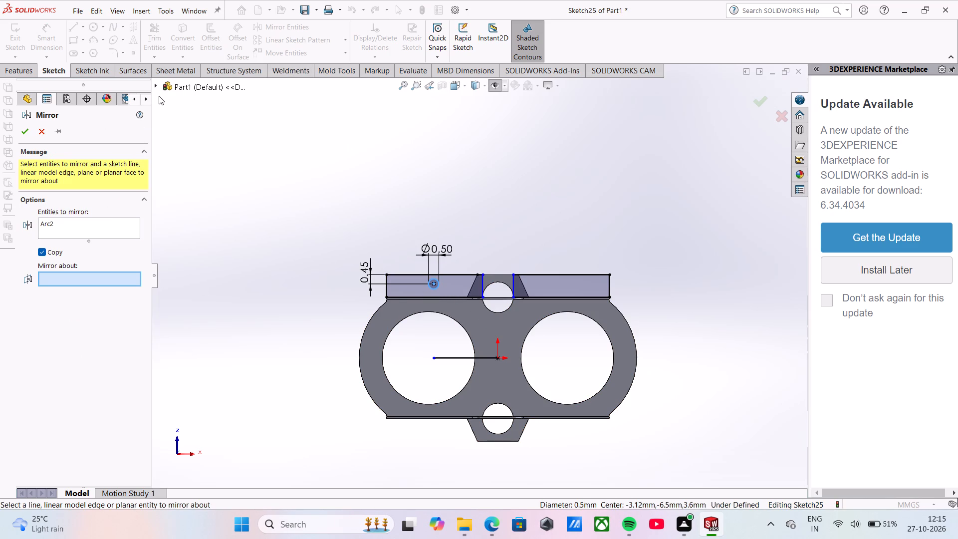
left_click(159, 88)
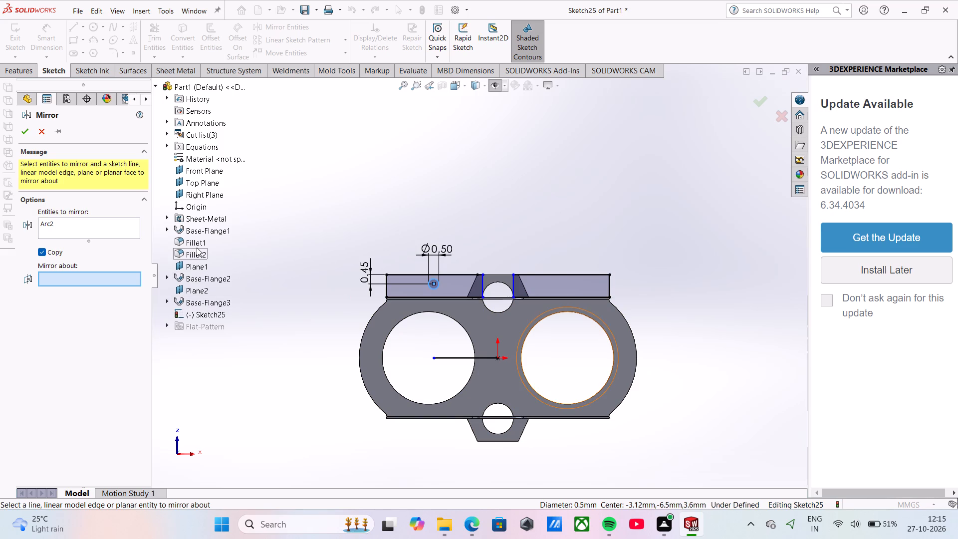
left_click(206, 189)
left_click(30, 125)
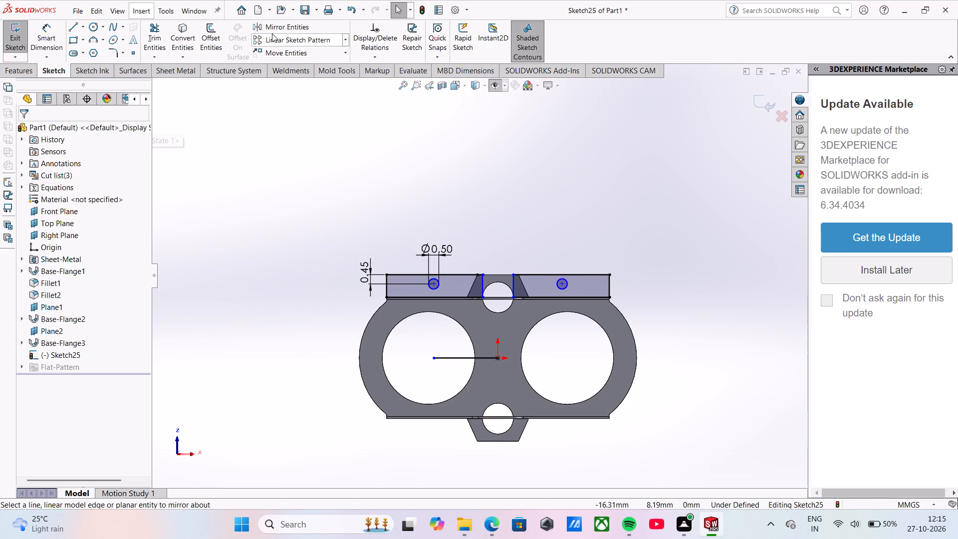
Mirror all the lines of both foot rectangles and their two hole circles about the Front Plane, keeping the originals.
left_click(274, 26)
left_click(404, 273)
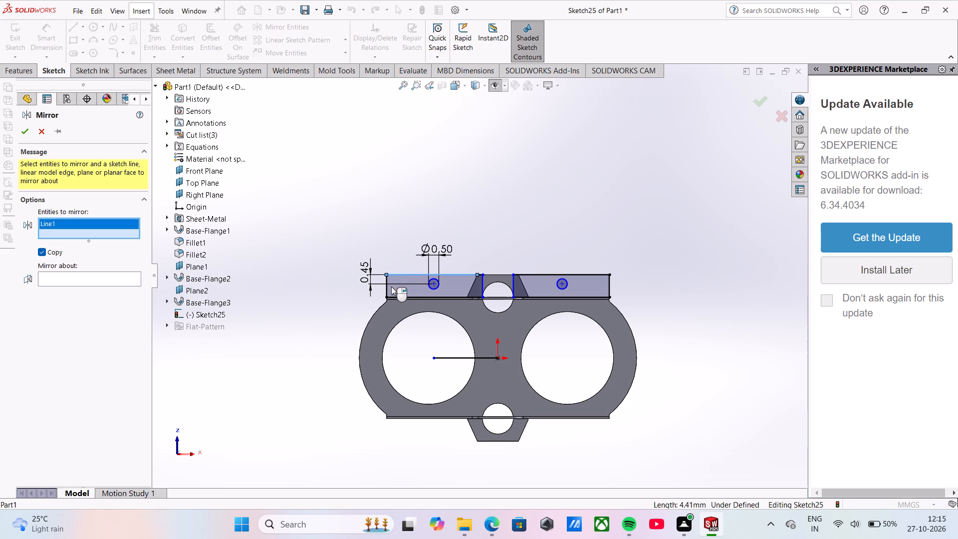
left_click(386, 290)
left_click(395, 296)
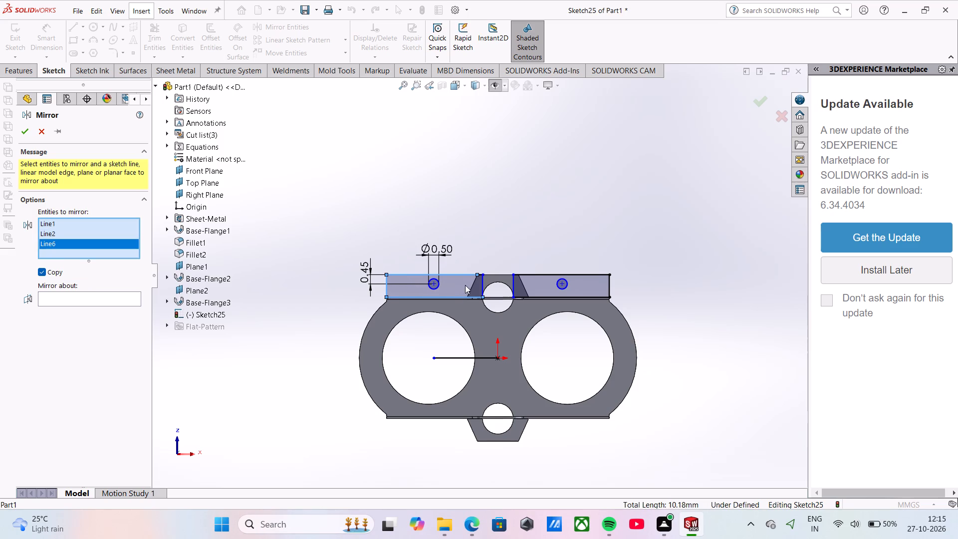
left_click(484, 283)
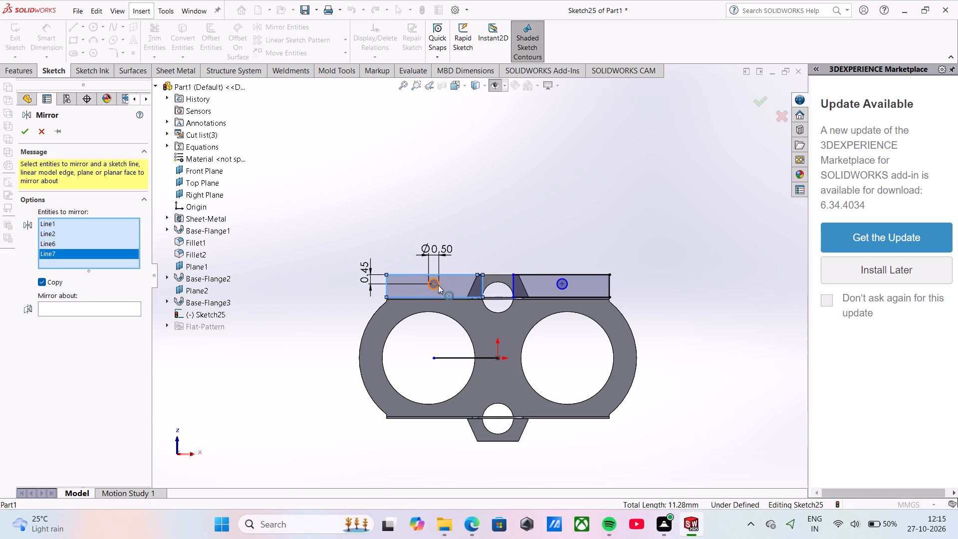
left_click(438, 285)
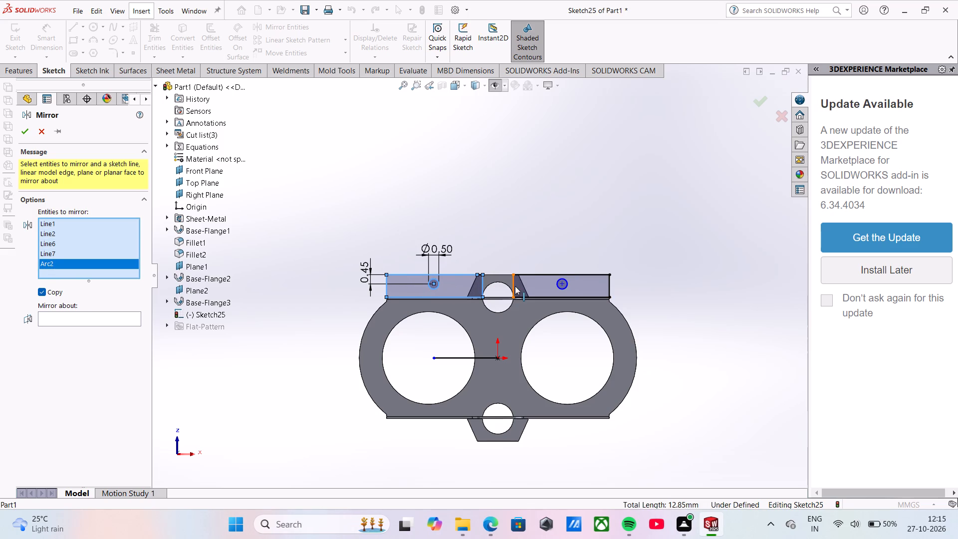
left_click(515, 286)
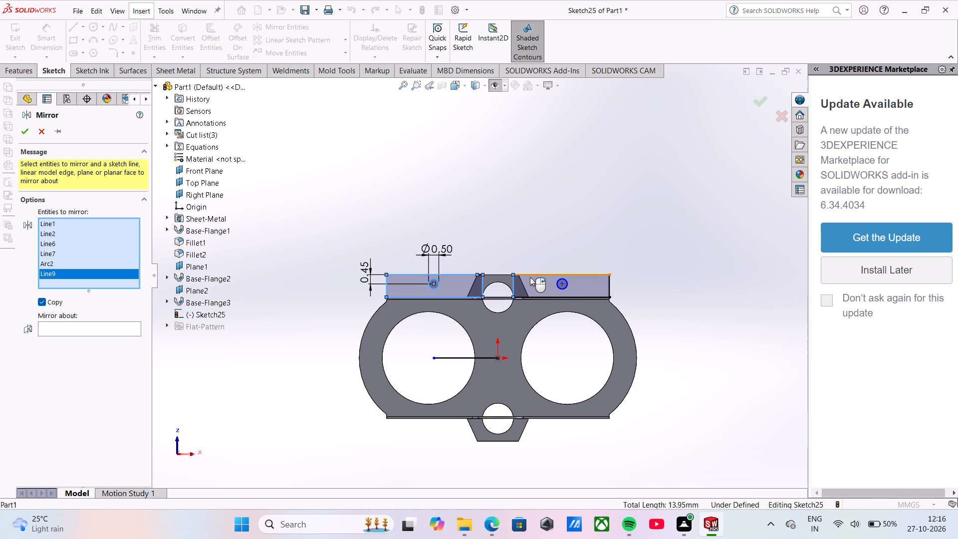
left_click(530, 277)
left_click(608, 289)
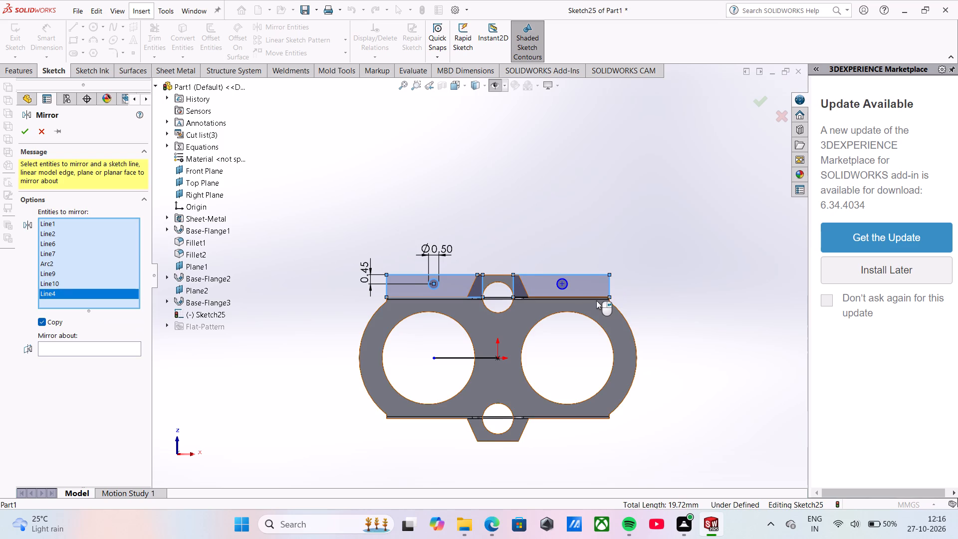
left_click(596, 298)
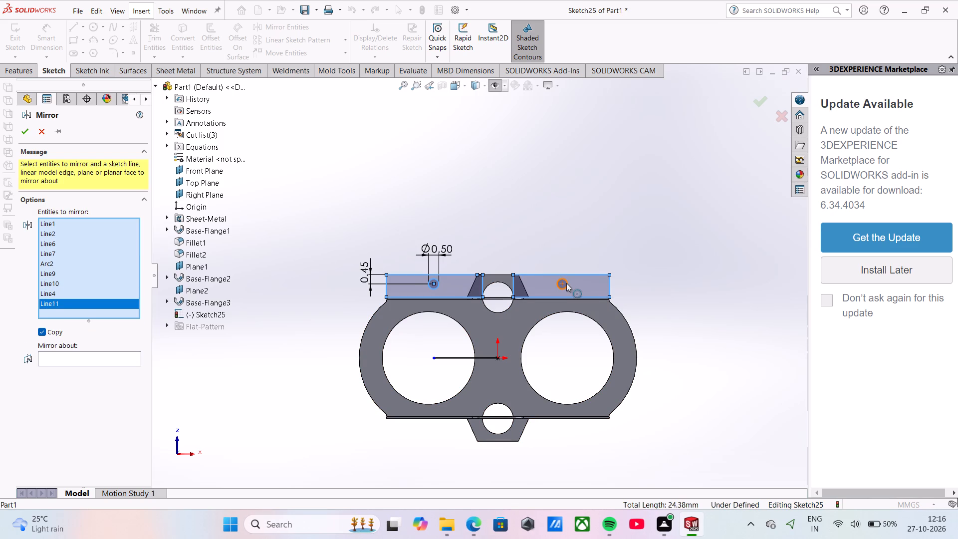
left_click(566, 283)
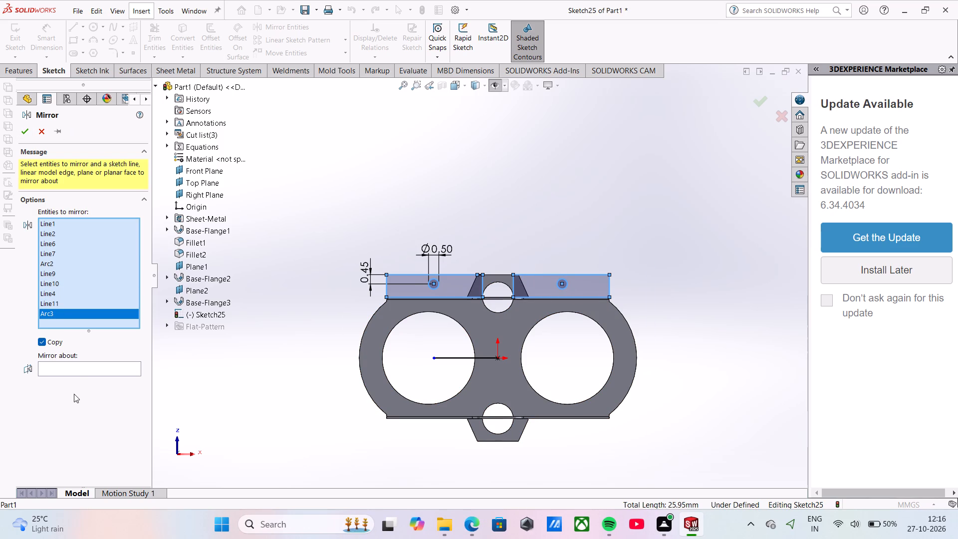
left_click(78, 369)
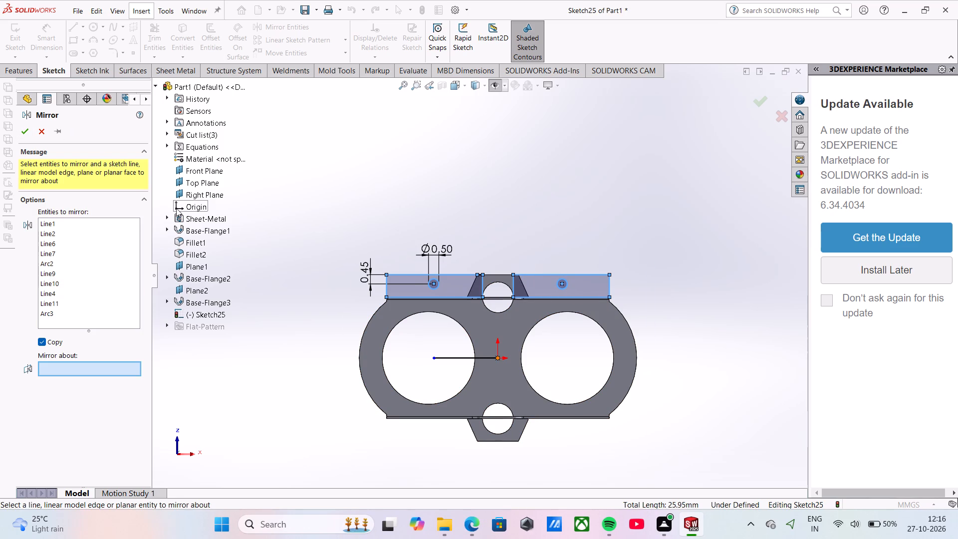
left_click(204, 174)
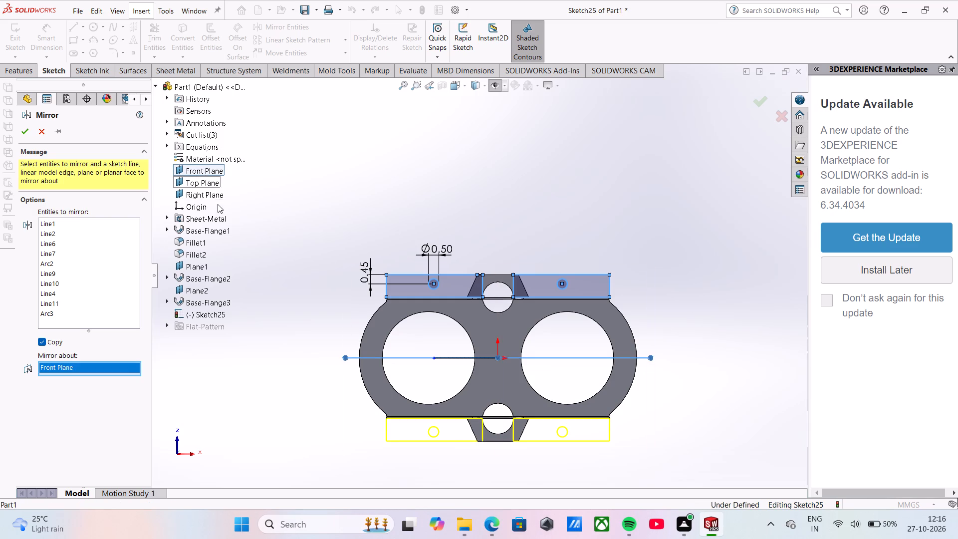
left_click(26, 132)
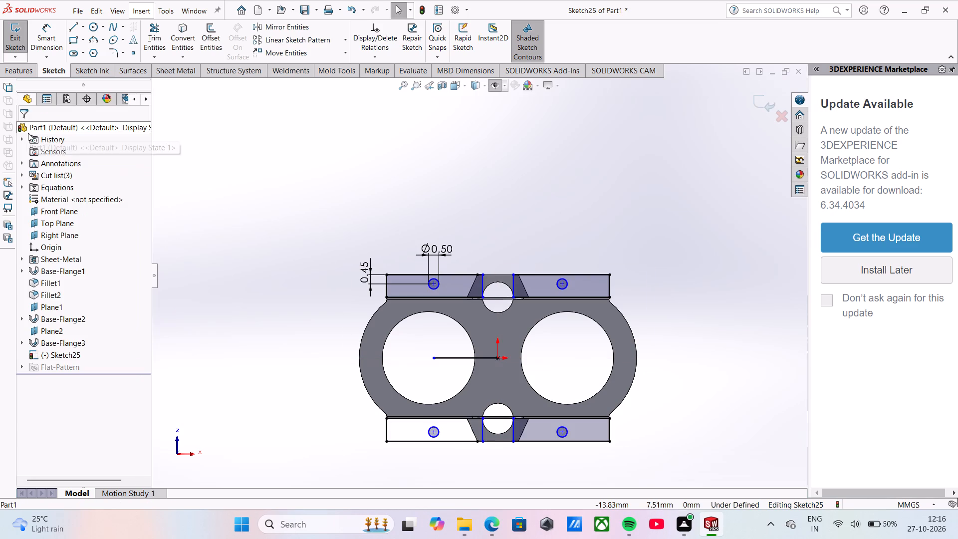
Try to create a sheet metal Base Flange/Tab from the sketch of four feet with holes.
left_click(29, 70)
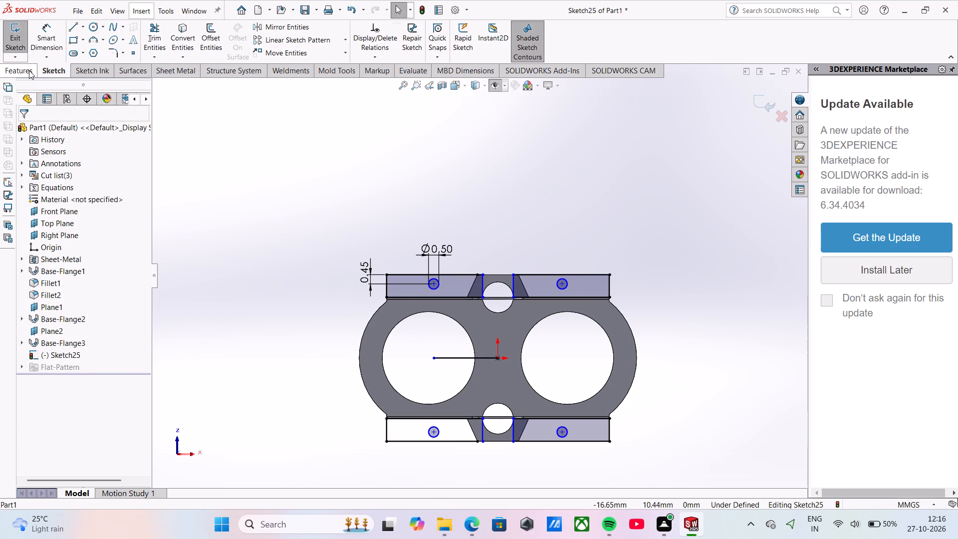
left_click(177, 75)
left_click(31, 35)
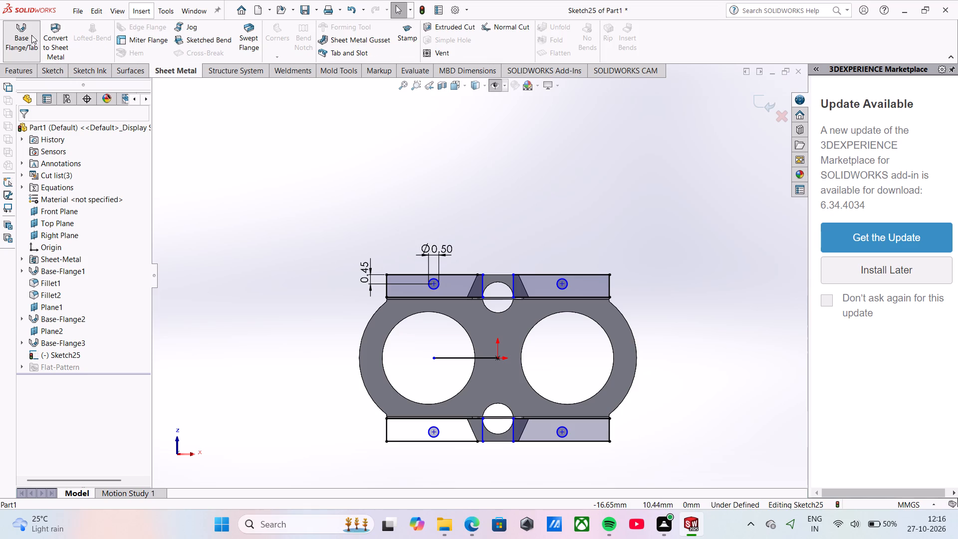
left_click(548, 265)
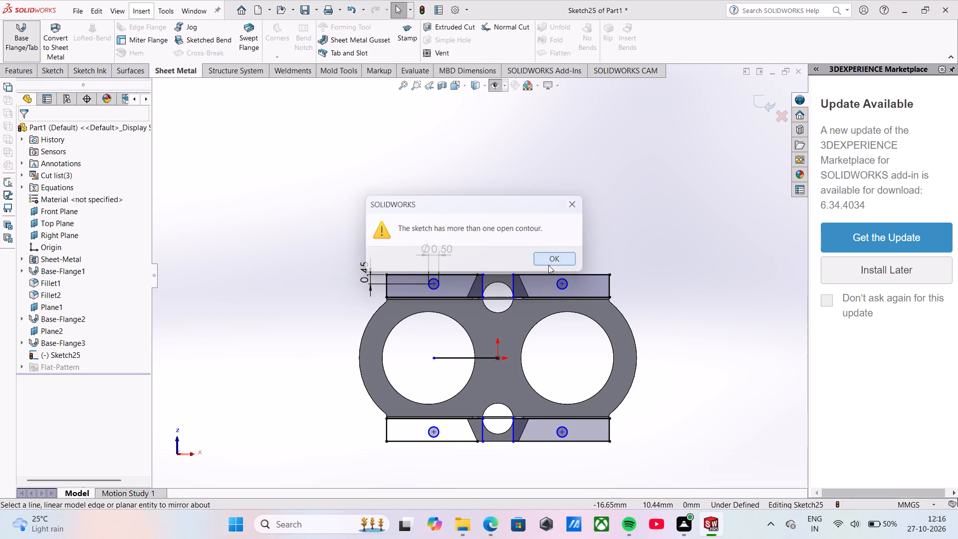
Draw a 0.25 mm horizontal line closing the gap in the outer edge of the negative-X, negative-Z foot, up to its inner side line.
scroll(487, 409, "down", 6)
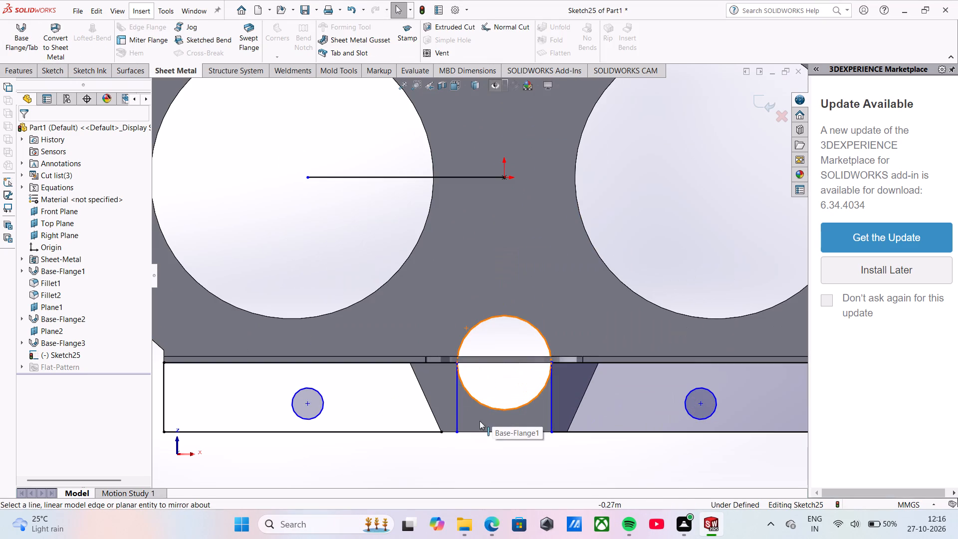
scroll(448, 426, "down", 3)
scroll(457, 417, "up", 5)
scroll(423, 294, "up", 2)
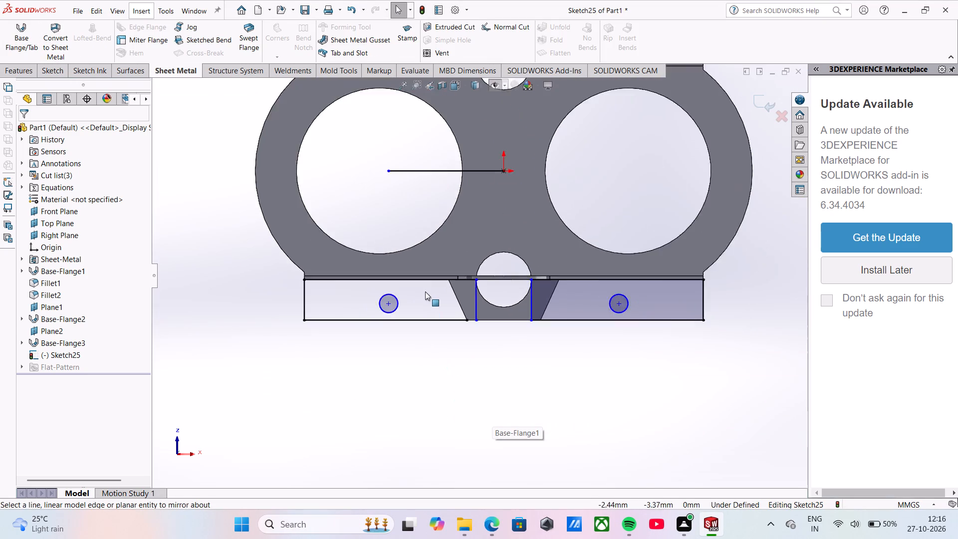
scroll(425, 291, "up", 1)
scroll(430, 154, "up", 2)
scroll(512, 155, "down", 4)
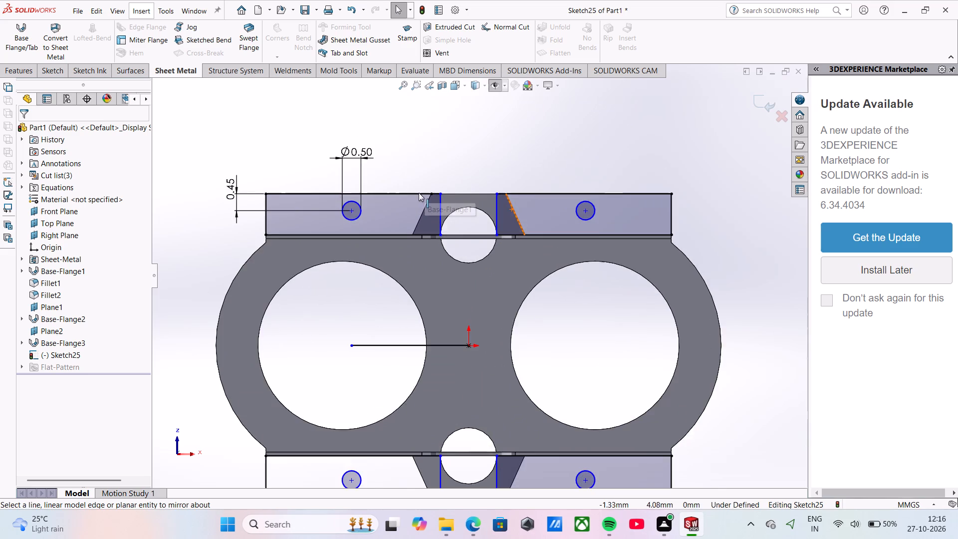
scroll(419, 193, "down", 5)
scroll(489, 254, "up", 10)
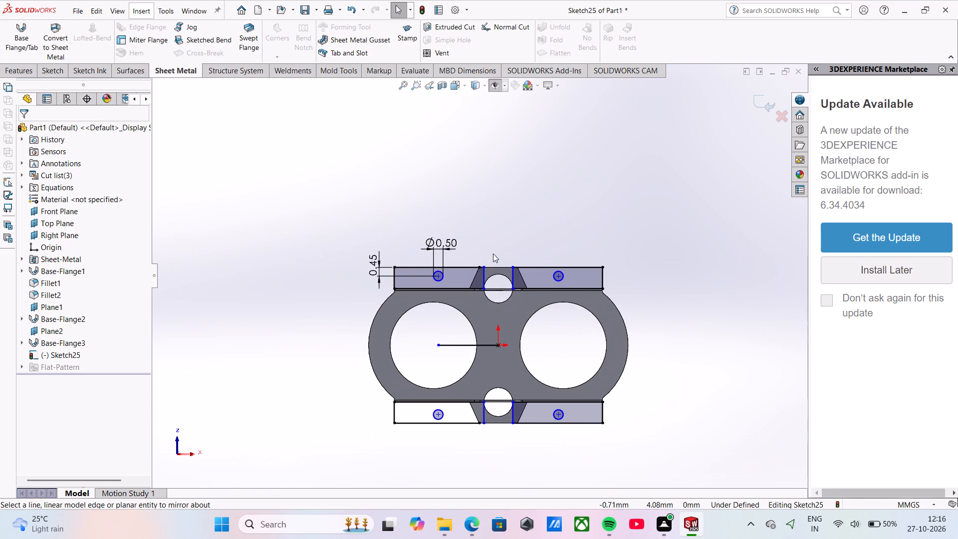
left_click(59, 70)
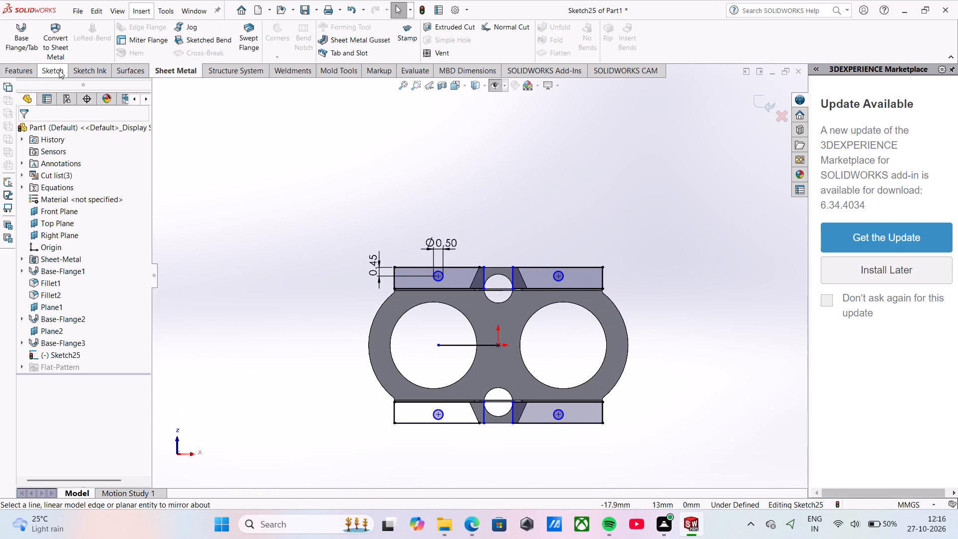
left_click(73, 31)
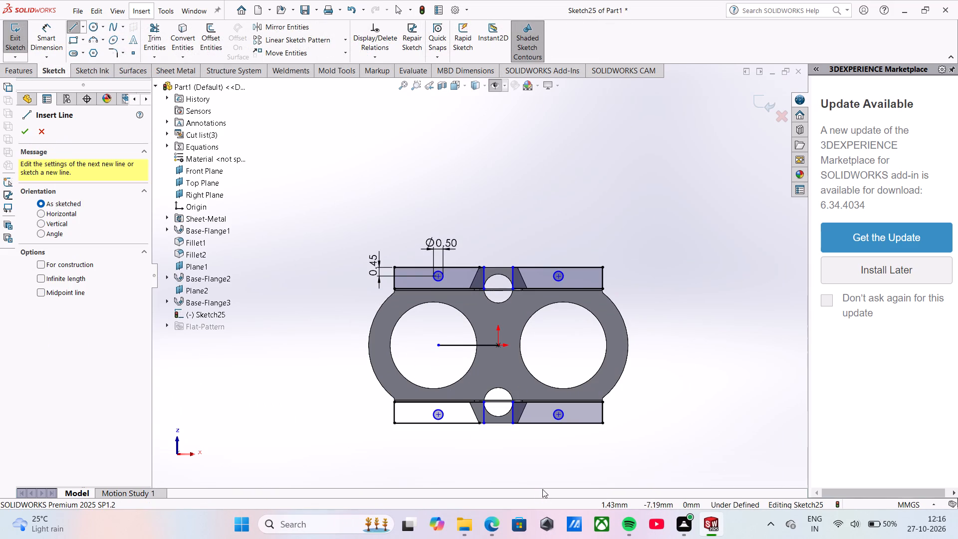
scroll(536, 486, "down", 3)
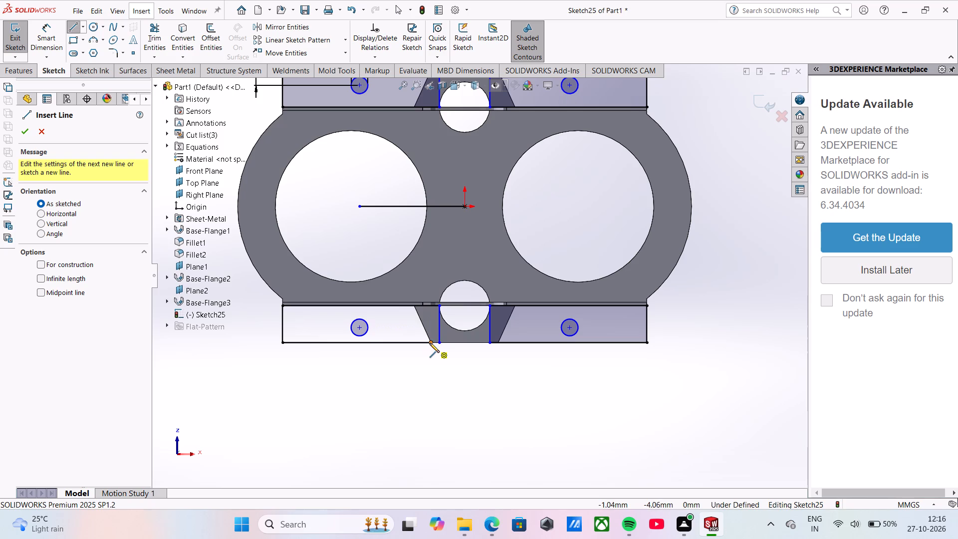
left_click(431, 343)
left_click(437, 342)
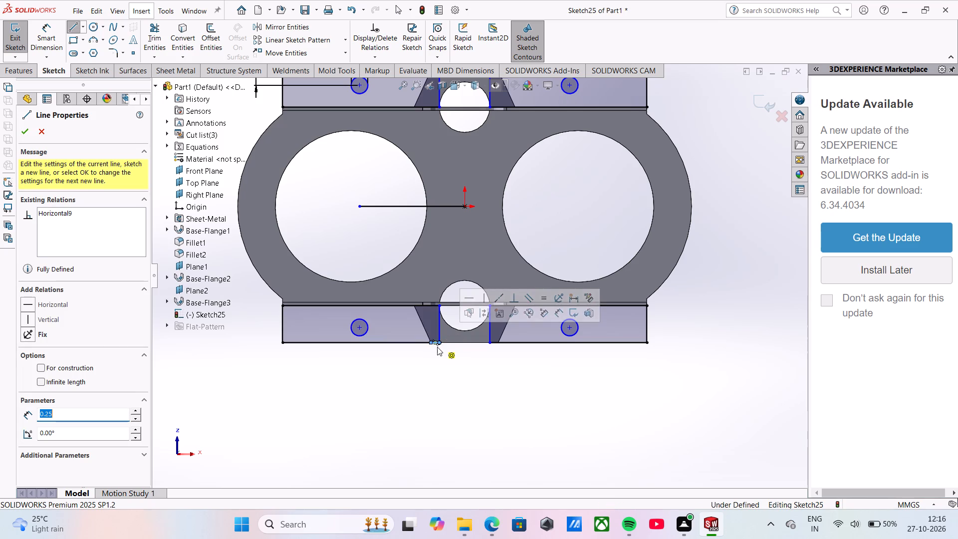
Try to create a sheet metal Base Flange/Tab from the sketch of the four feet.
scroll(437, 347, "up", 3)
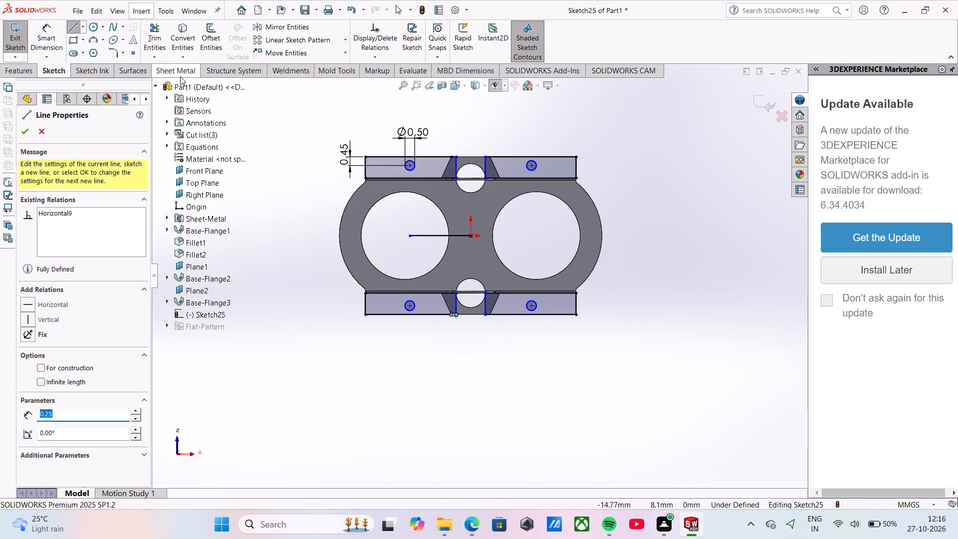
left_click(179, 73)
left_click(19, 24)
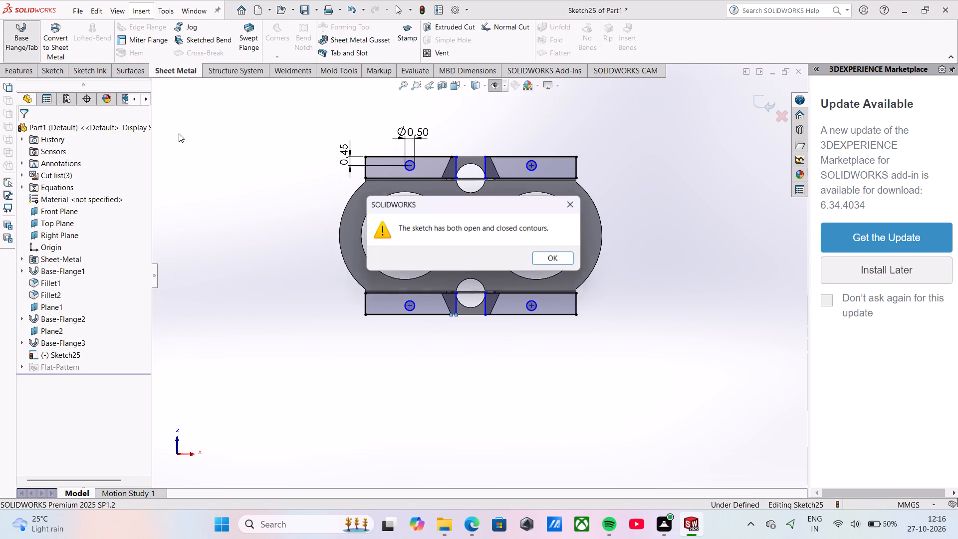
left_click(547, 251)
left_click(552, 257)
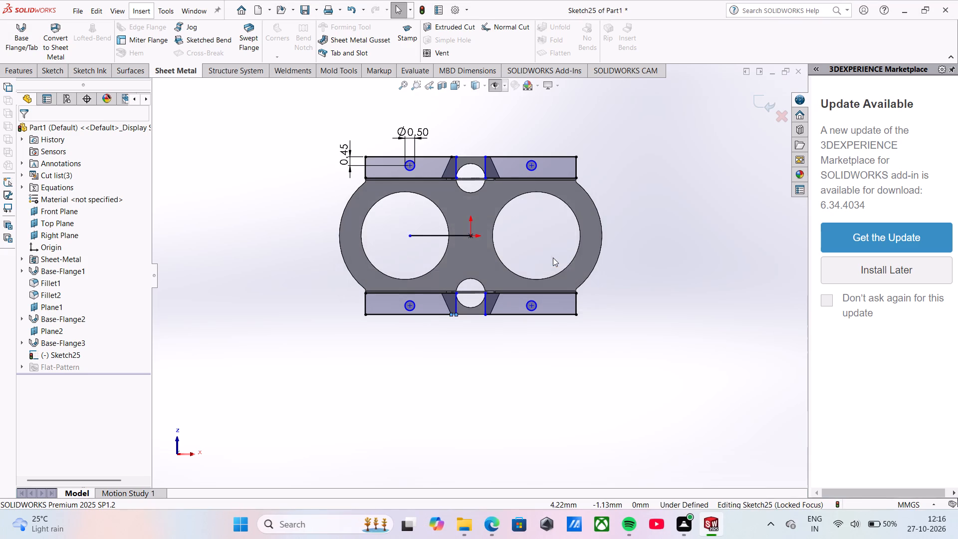
Examine the contours of the four foot outlines and how they line up with the legs' lower edges and slots.
scroll(491, 290, "down", 12)
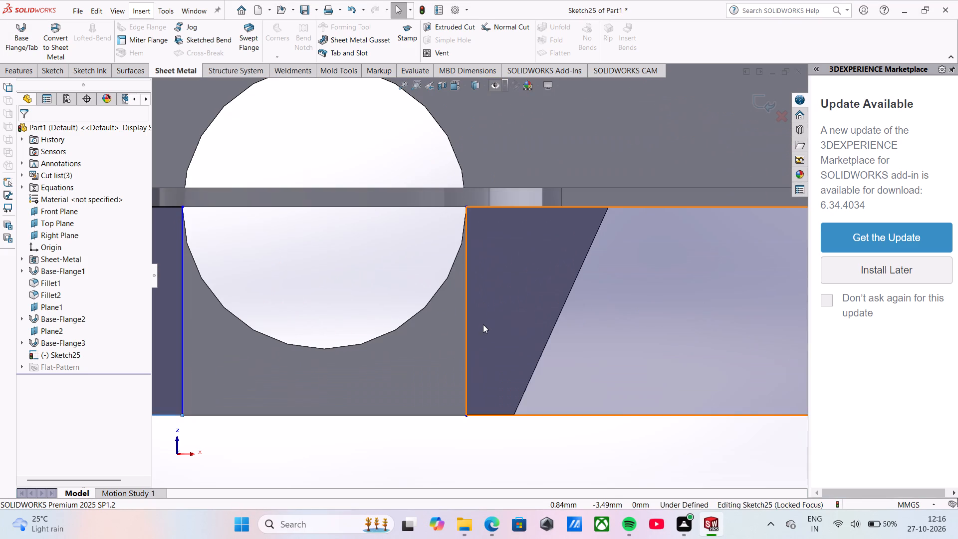
scroll(505, 391, "up", 5)
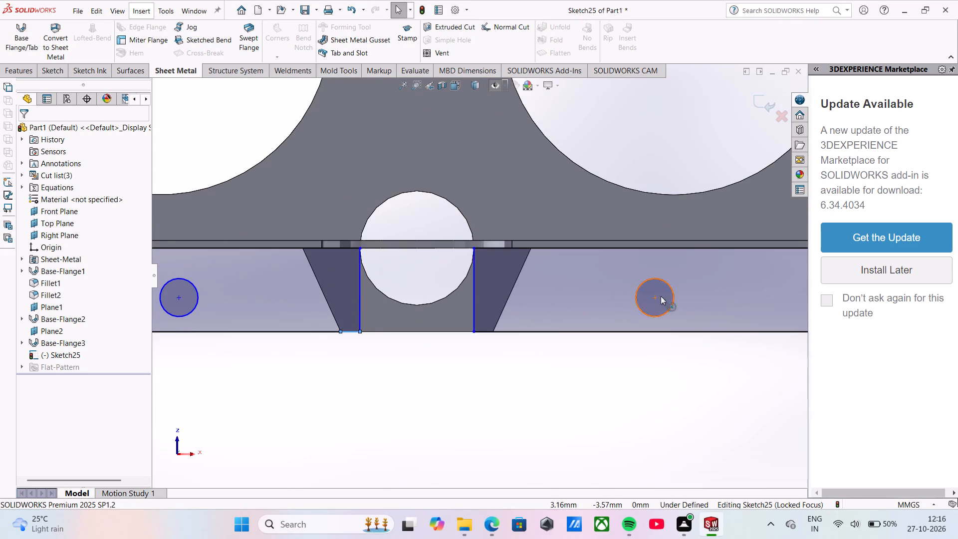
scroll(673, 305, "up", 3)
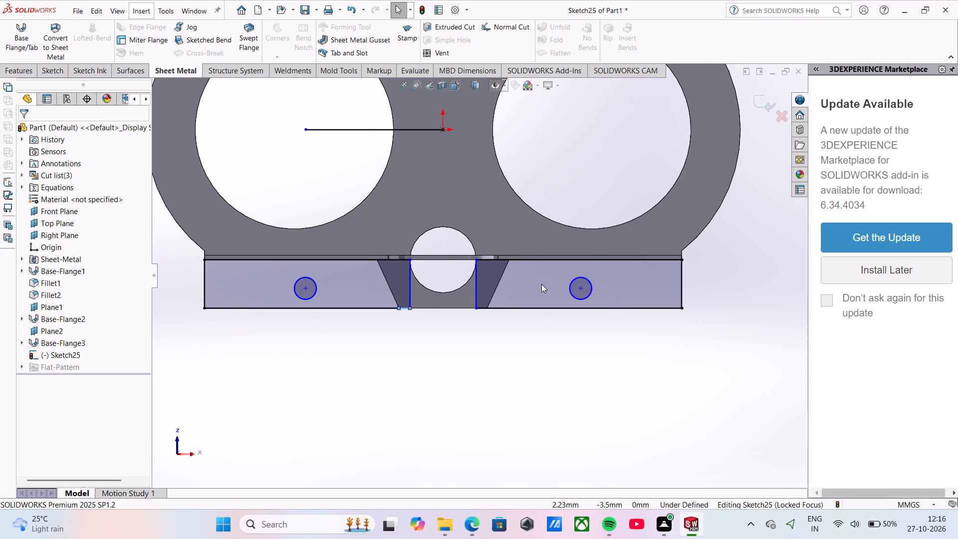
scroll(542, 289, "down", 3)
scroll(651, 291, "up", 3)
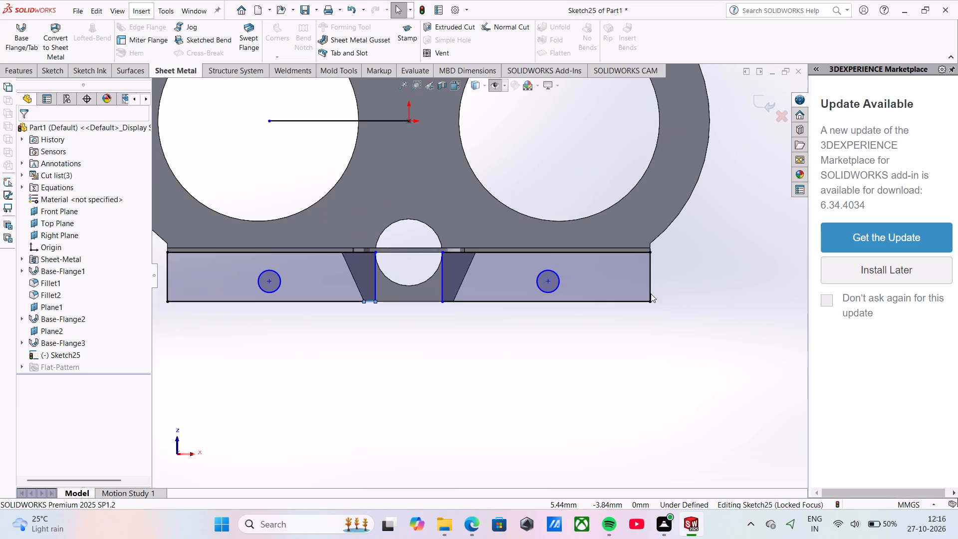
middle_click(611, 334)
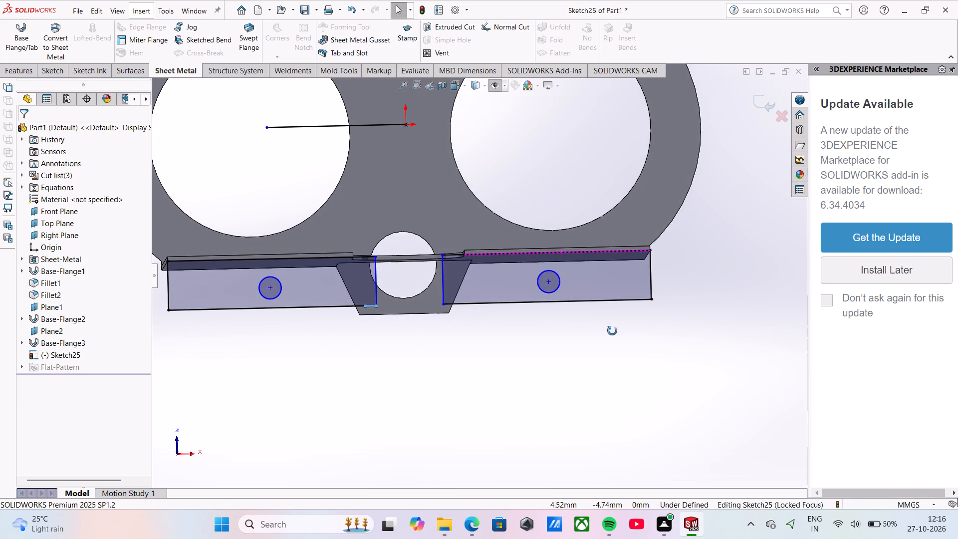
middle_click_drag(612, 336, 616, 388)
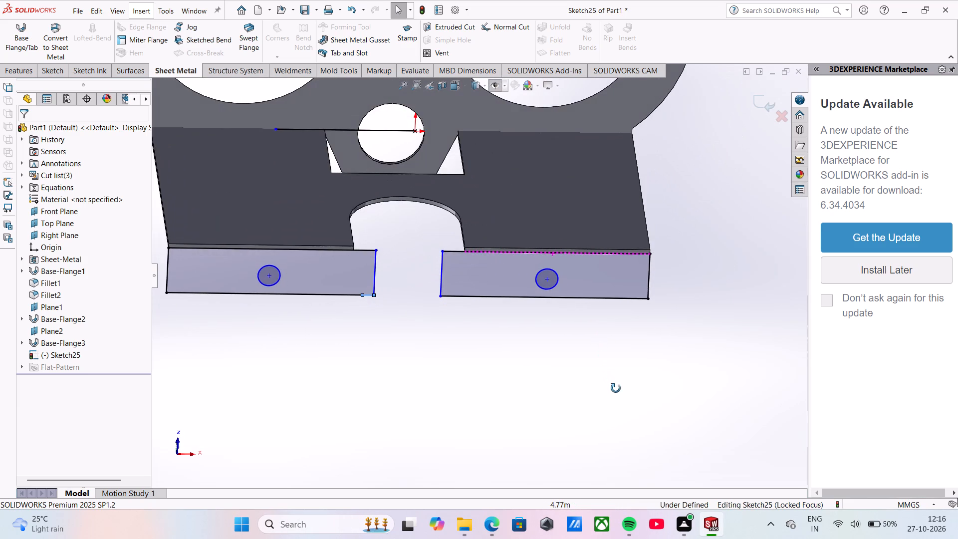
middle_click_drag(616, 388, 520, 527)
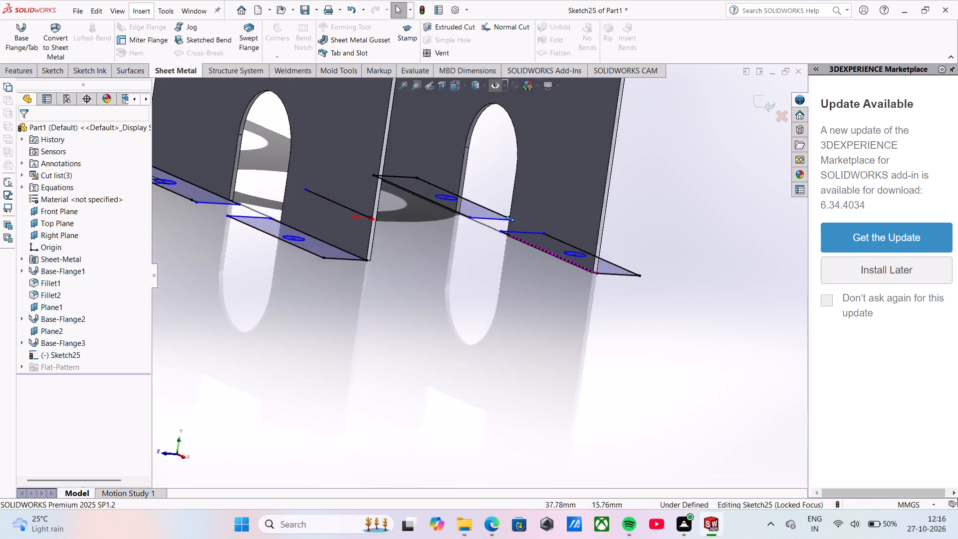
middle_click_drag(520, 527, 391, 538)
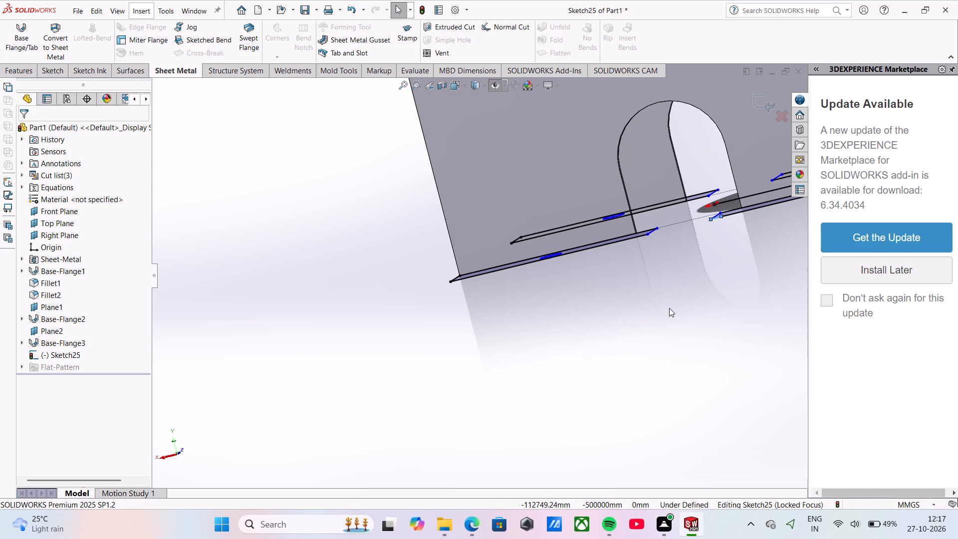
scroll(670, 308, "up", 2)
middle_click_drag(670, 309, 687, 350)
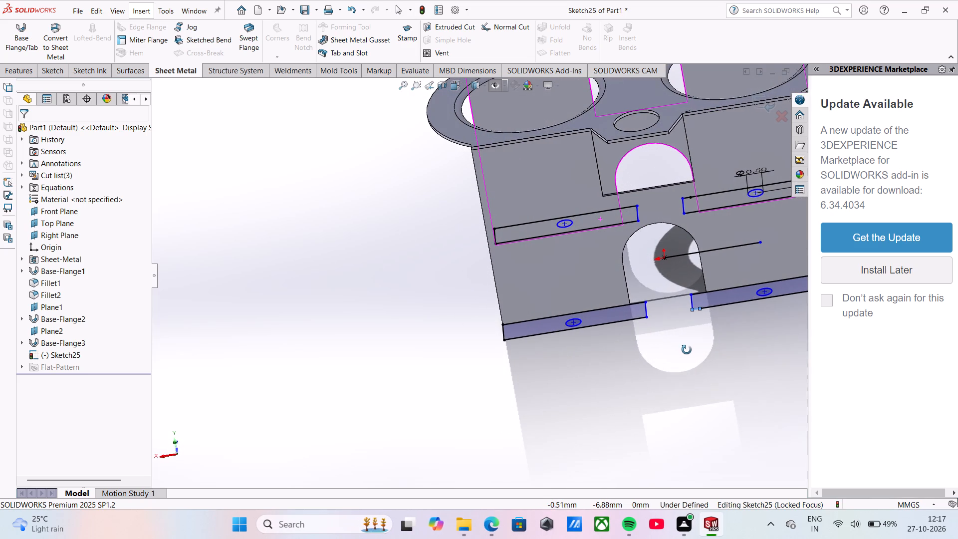
middle_click_drag(687, 350, 685, 202)
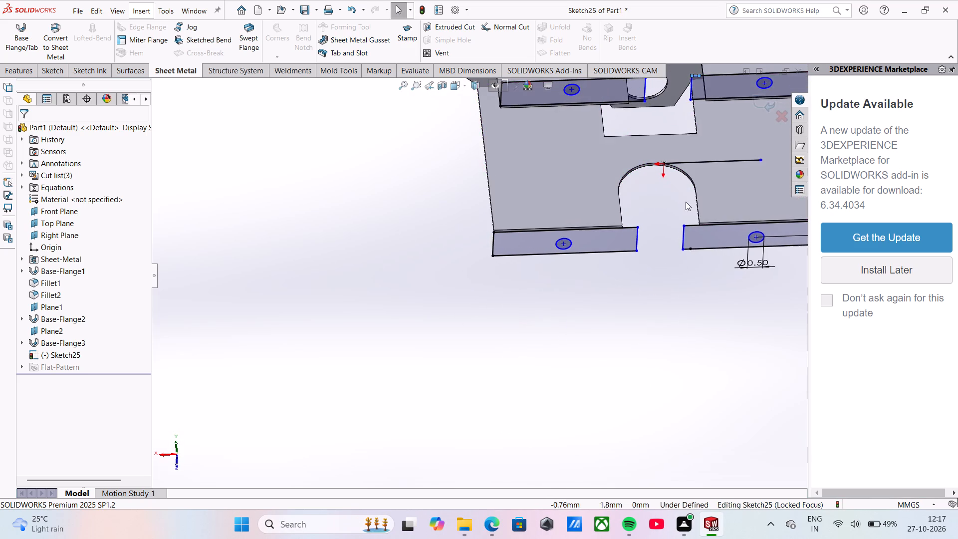
scroll(669, 219, "up", 3)
middle_click_drag(631, 326, 629, 248)
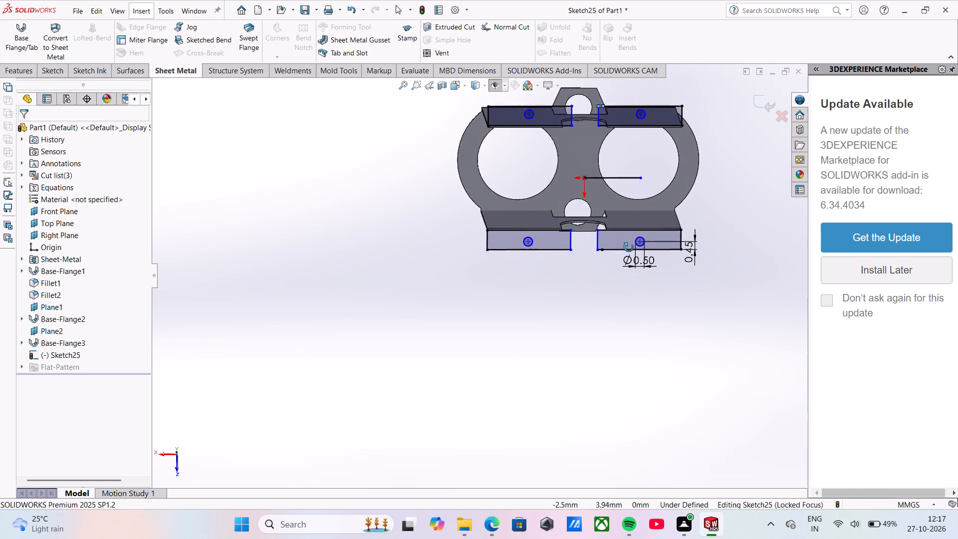
middle_click_drag(629, 248, 626, 225)
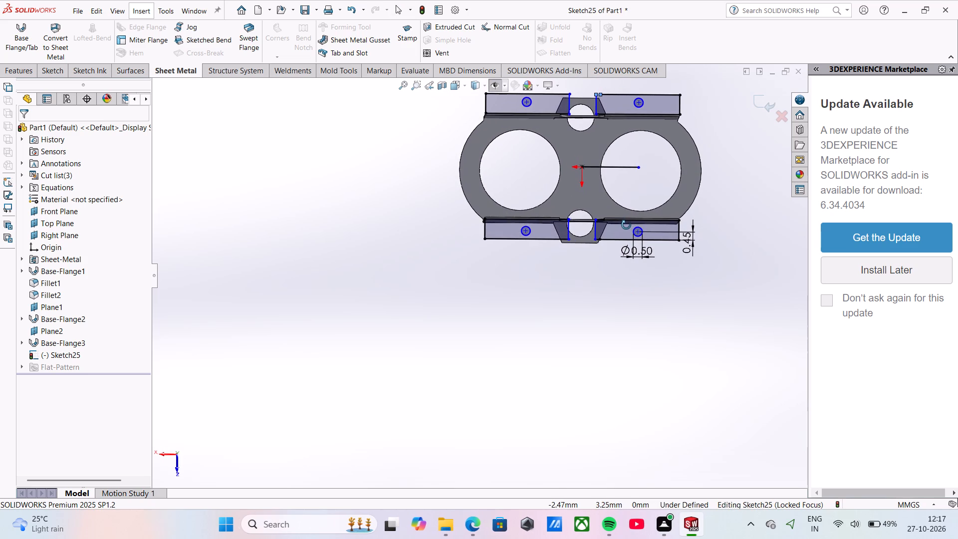
middle_click_drag(626, 225, 626, 231)
Draw a line about 1.06 mm long across the negative-X, positive-Z foot, from the leg slot's lower corner to the foot's outer edge.
scroll(621, 231, "down", 5)
middle_click_drag(550, 278, 550, 309)
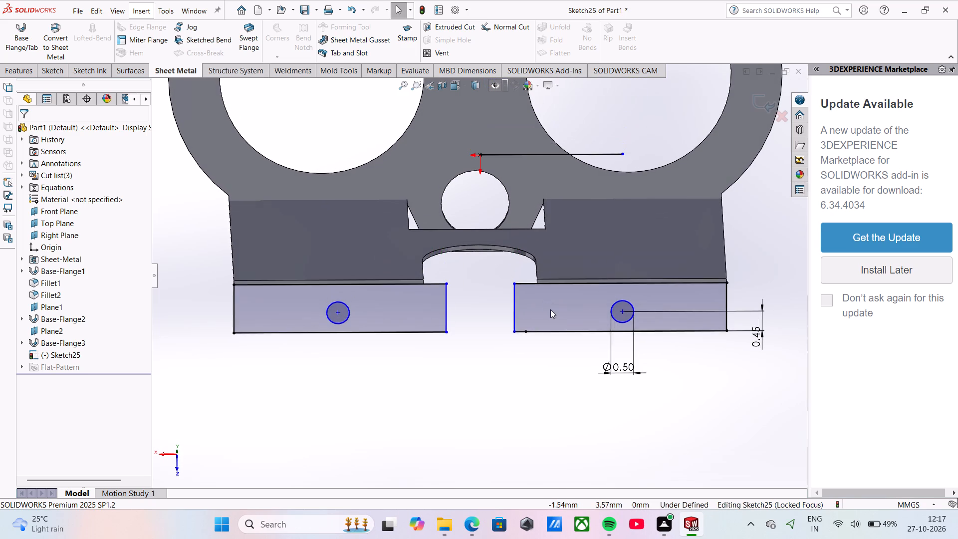
scroll(540, 290, "down", 7)
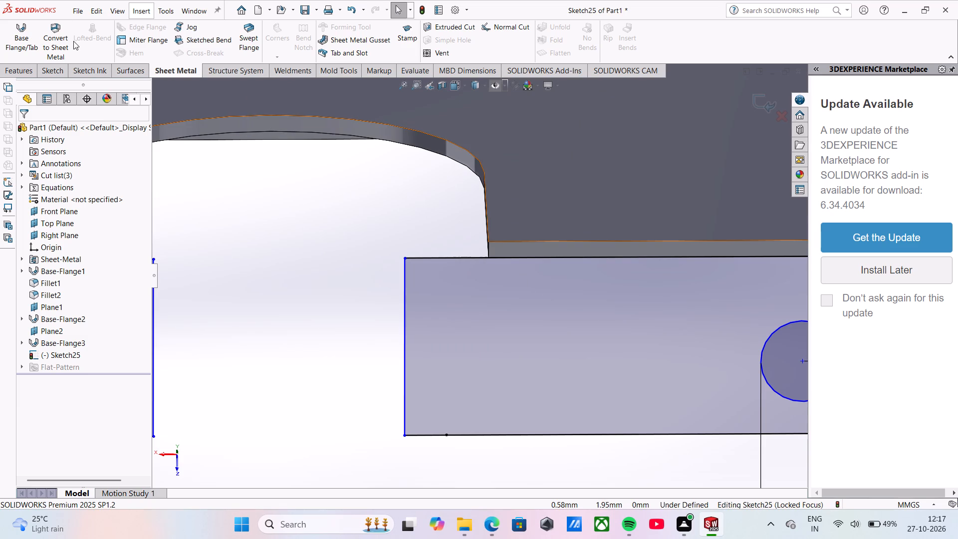
left_click(49, 68)
left_click(74, 29)
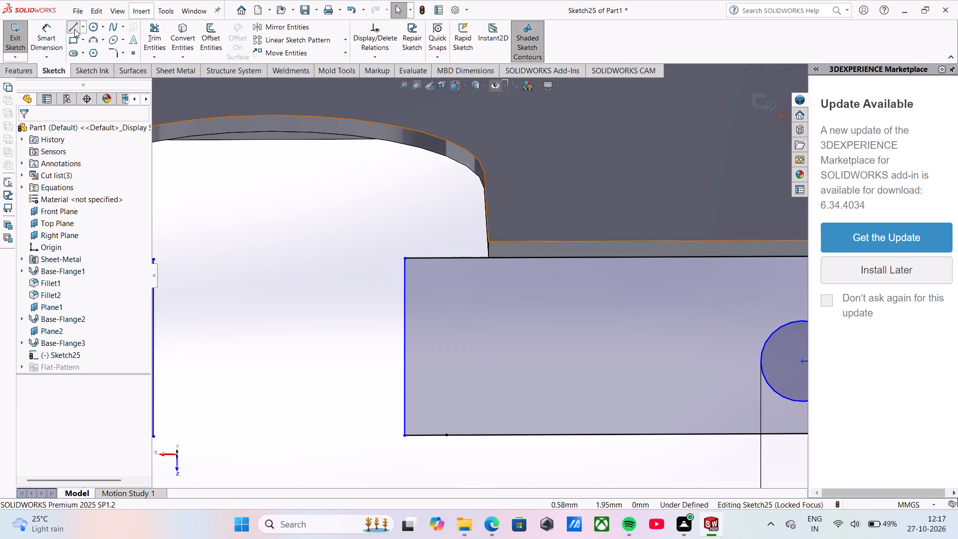
left_click(490, 258)
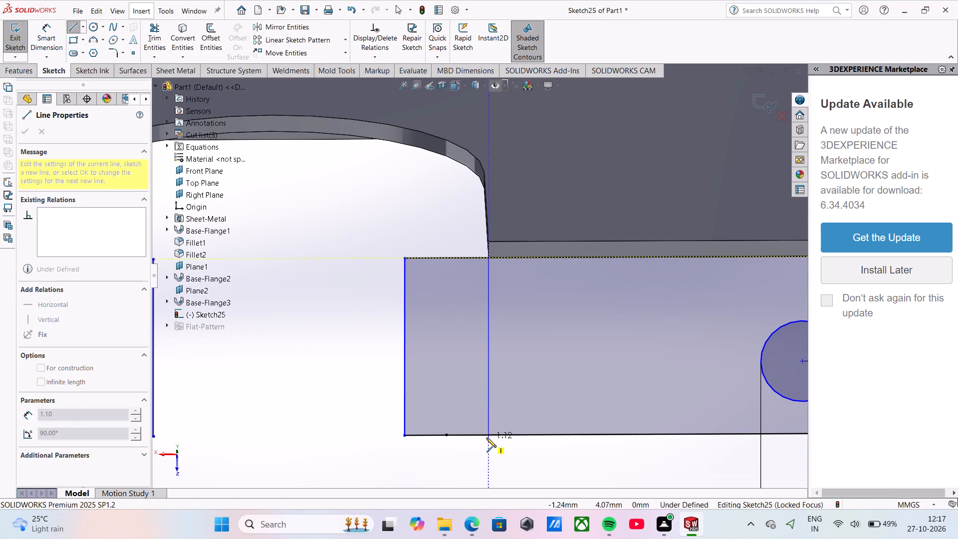
left_click(486, 435)
scroll(486, 435, "up", 4)
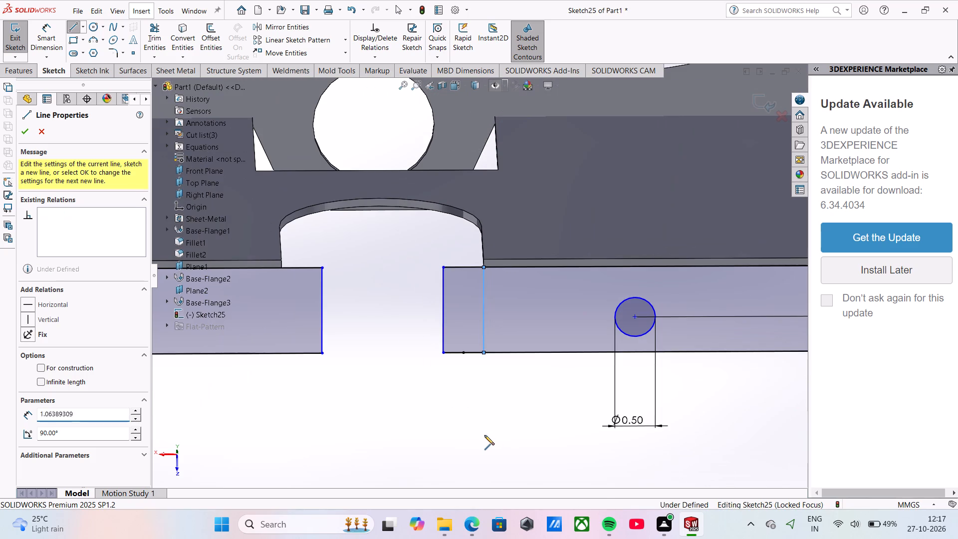
Trim away the part of the negative-X, positive-Z foot outline extending past the new line into the leg's slot opening.
left_click(152, 23)
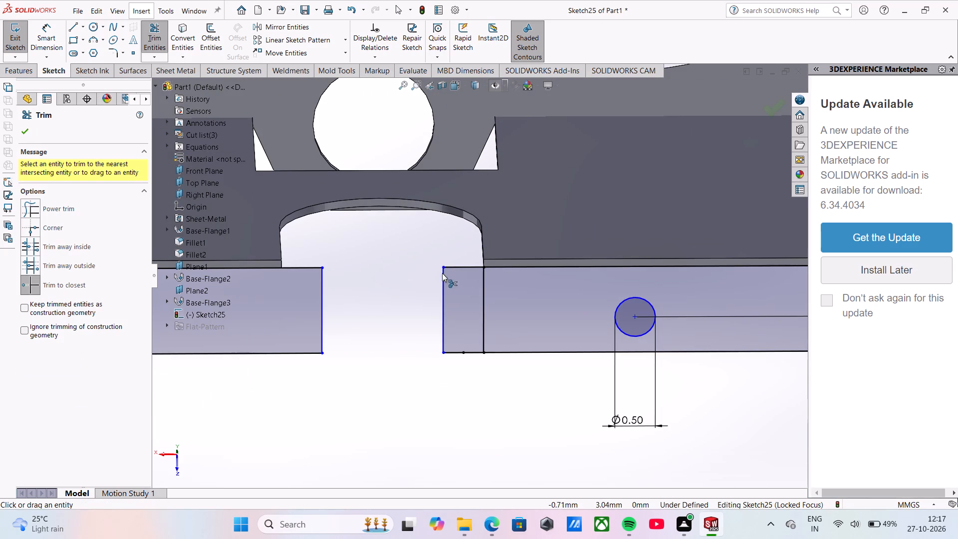
left_click(458, 265)
left_click(440, 295)
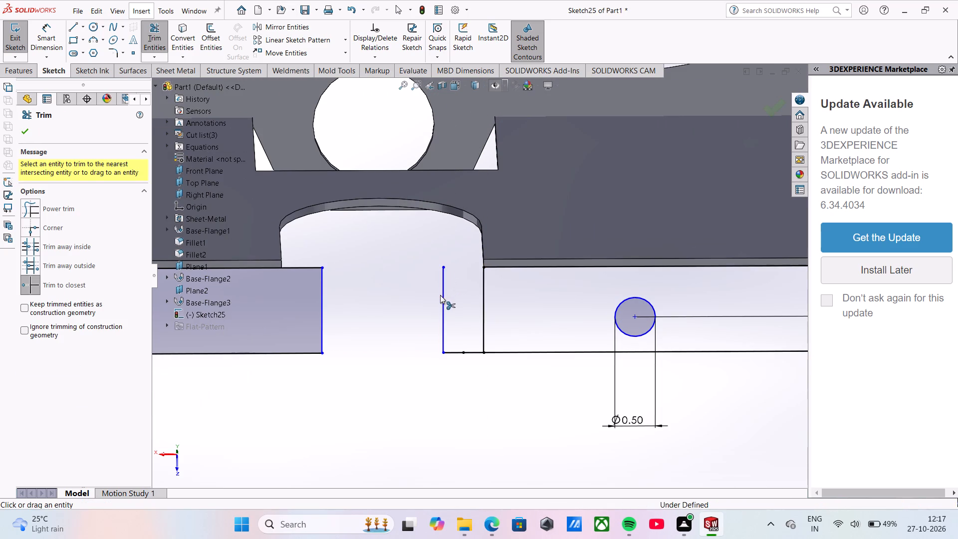
left_click(442, 297)
left_click(456, 350)
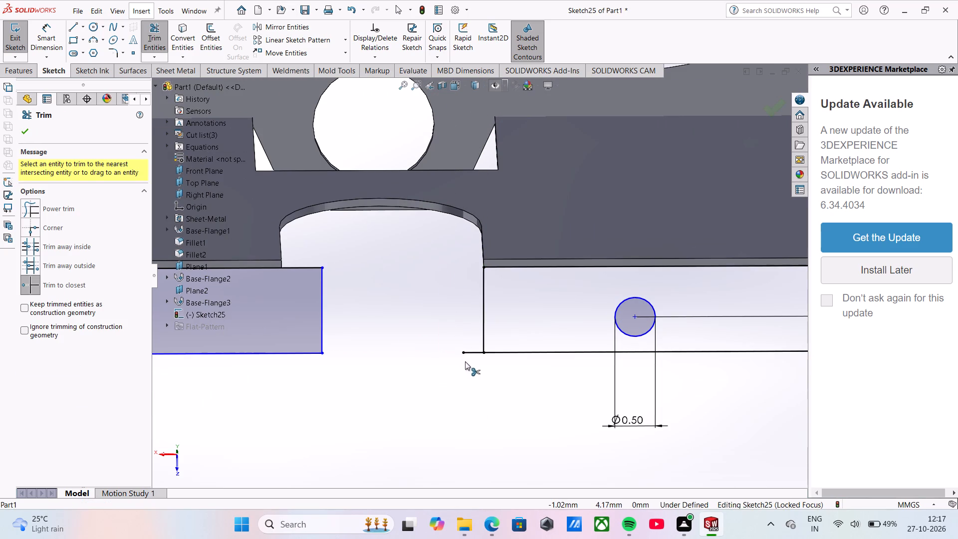
left_click(470, 351)
scroll(470, 352, "up", 4)
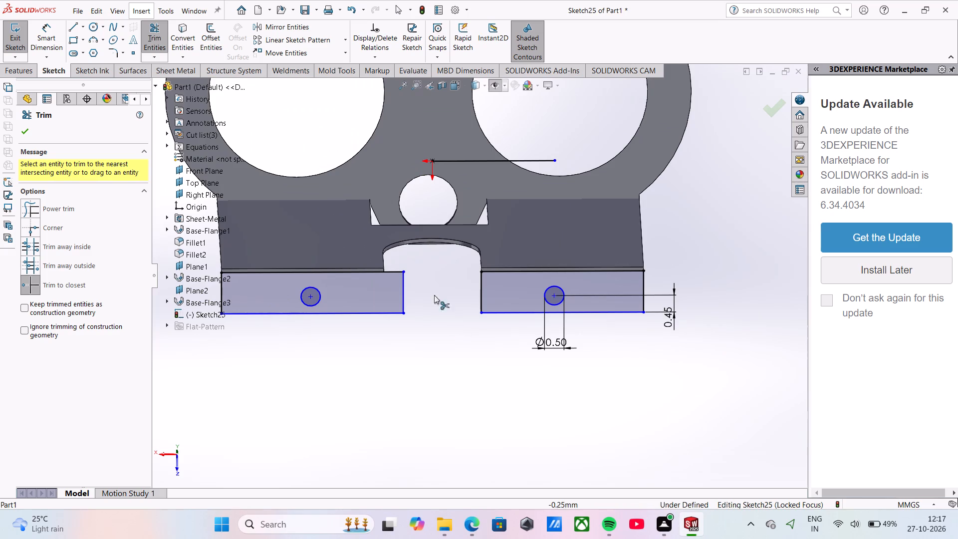
scroll(429, 277, "up", 2)
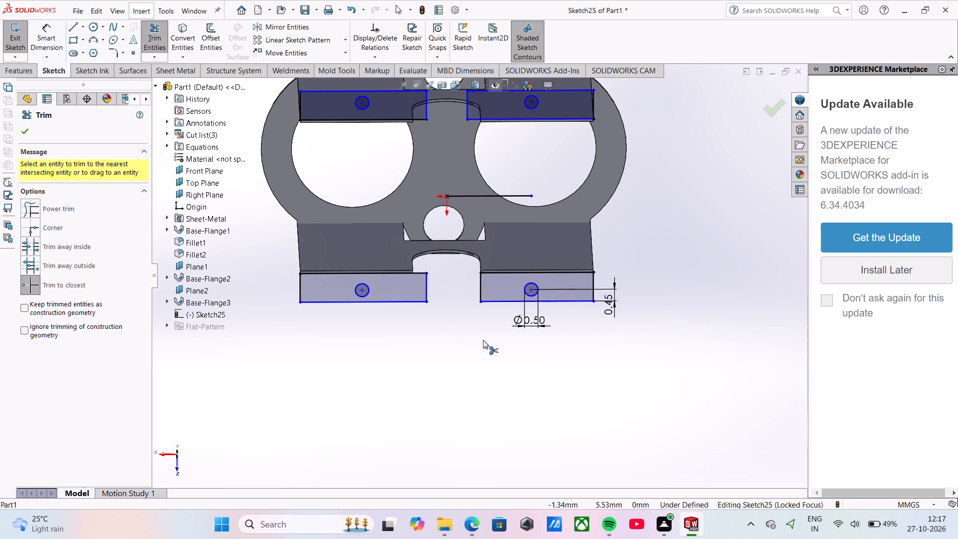
scroll(483, 338, "up", 1)
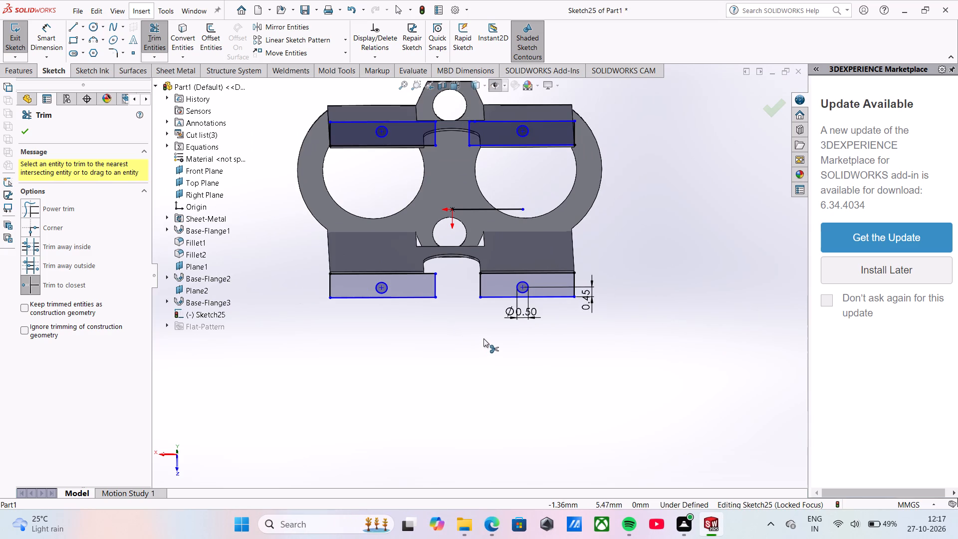
scroll(428, 264, "down", 7)
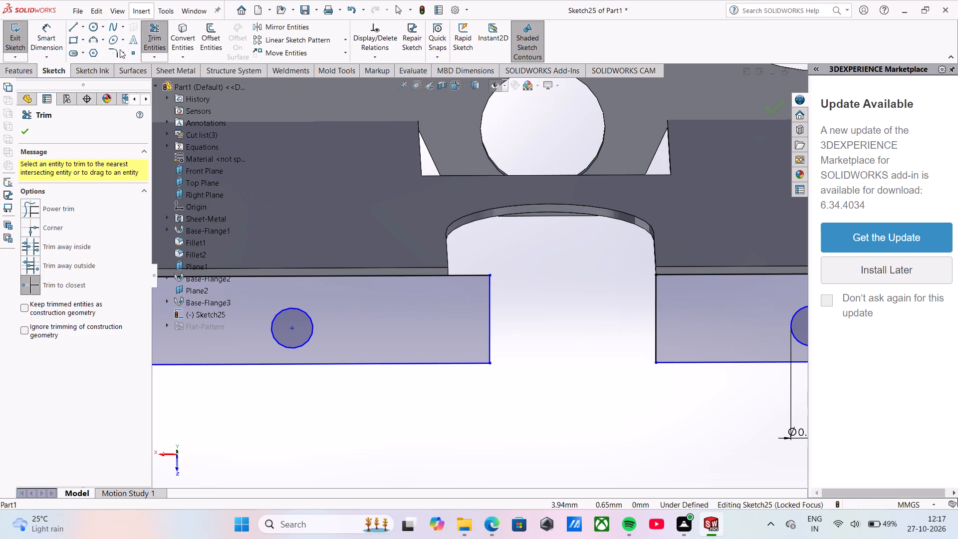
Draw a vertical line across the positive-X, positive-Z foot, from the leg slot's lower corner to just beyond the foot's outer edge.
left_click(79, 28)
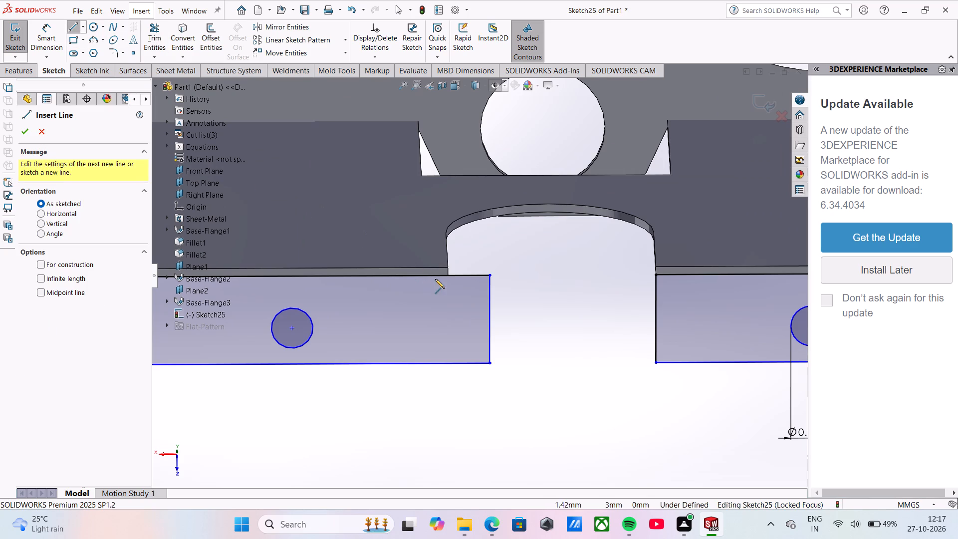
left_click(446, 275)
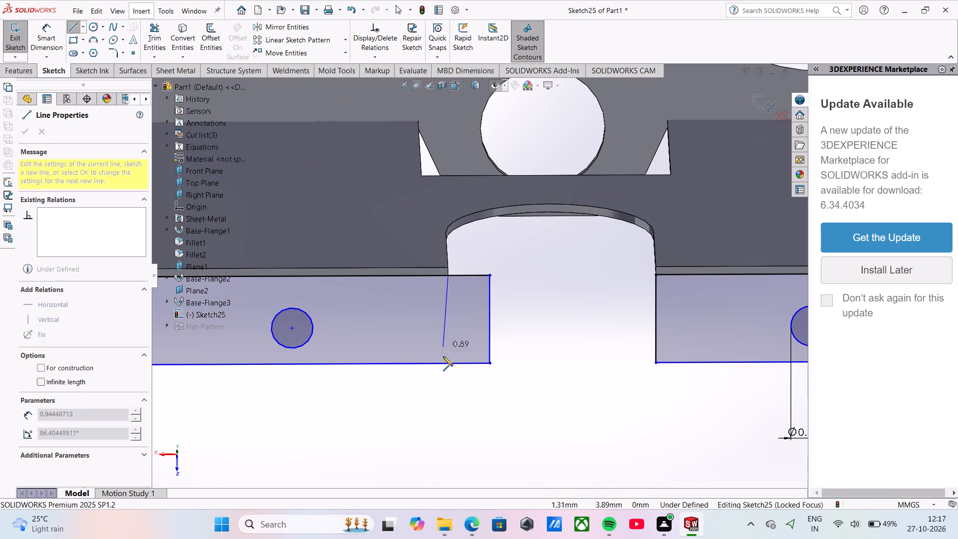
left_click(447, 370)
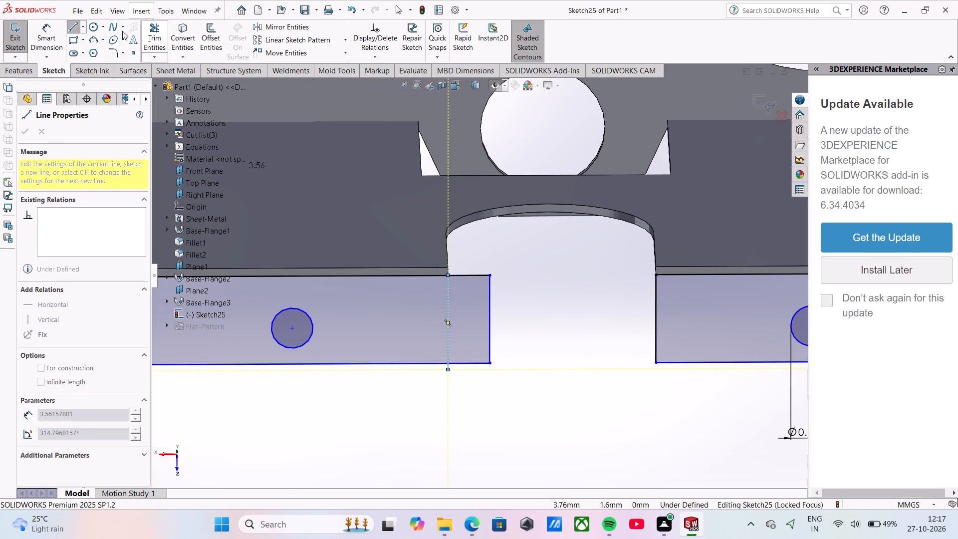
Trim away the part of the positive-X, positive-Z foot outline extending into the slot opening, plus the new line's overhanging end.
left_click(147, 34)
left_click(457, 275)
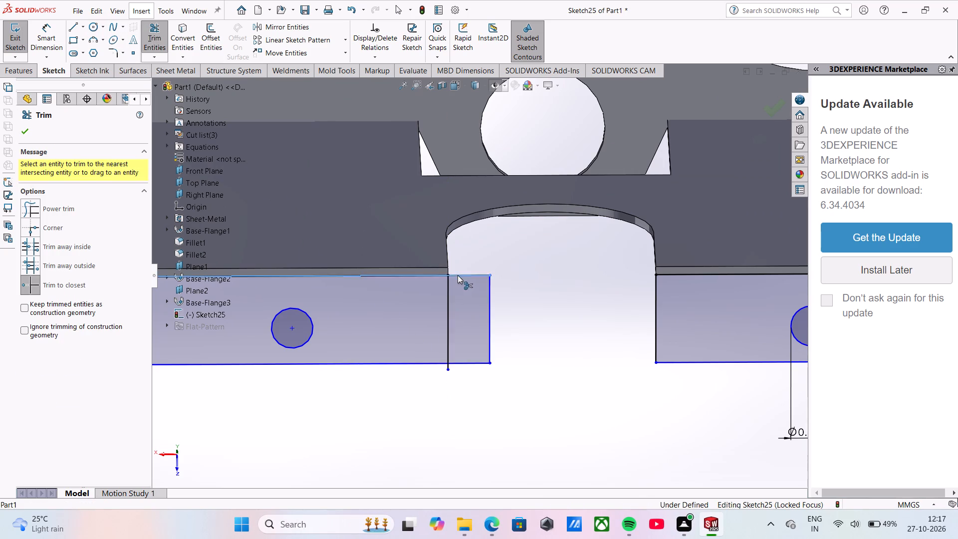
left_click(490, 312)
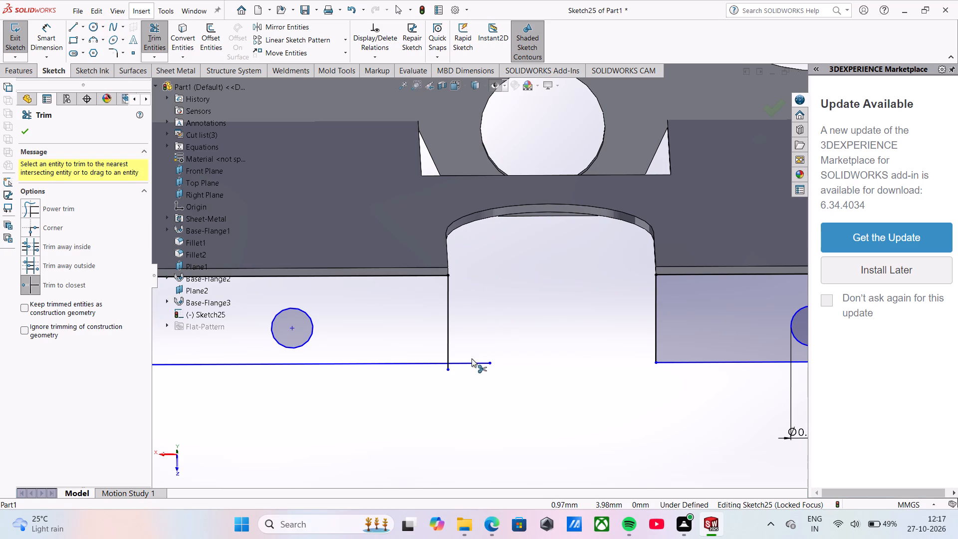
left_click(471, 363)
scroll(454, 371, "down", 4)
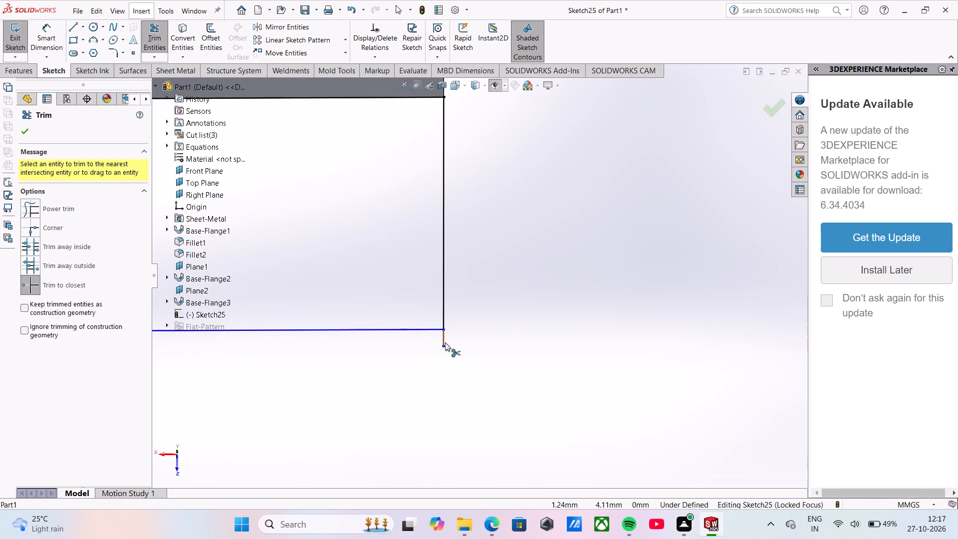
left_click(445, 342)
Draw a vertical line across the positive-X, negative-Z foot, from the leg slot's corner to just beyond the foot's outer edge.
scroll(446, 341, "up", 10)
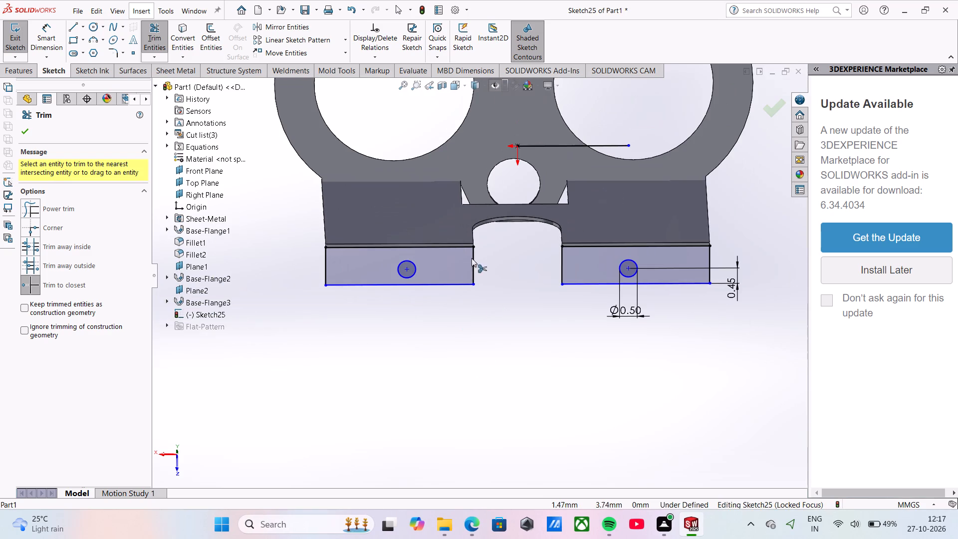
scroll(479, 237, "up", 3)
scroll(459, 126, "down", 3)
scroll(479, 181, "up", 2)
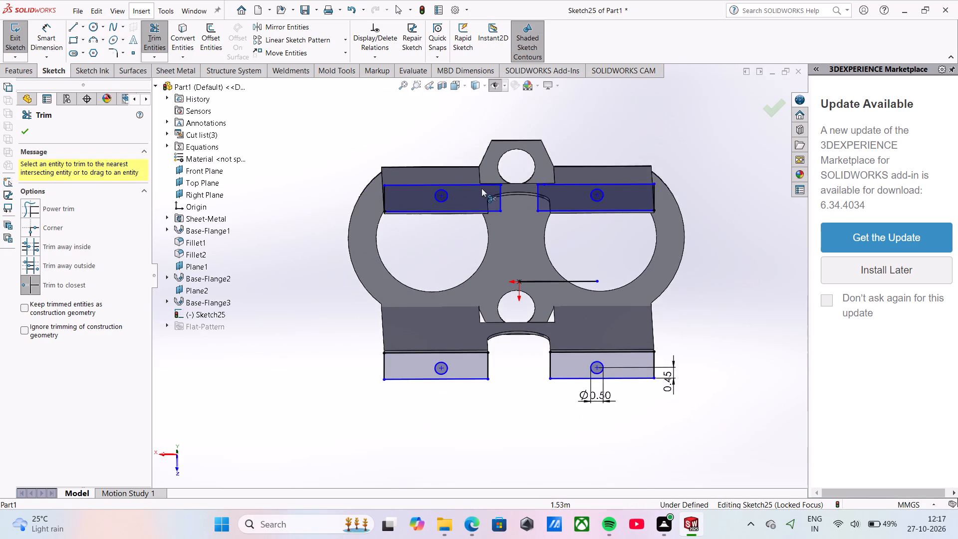
scroll(482, 189, "down", 7)
middle_click_drag(553, 313, 551, 285)
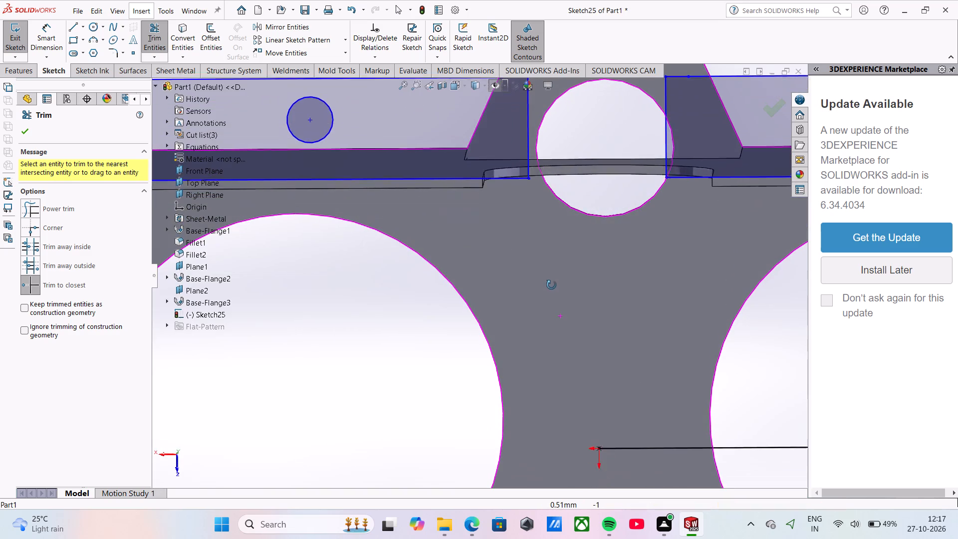
middle_click_drag(551, 285, 551, 283)
scroll(551, 283, "up", 3)
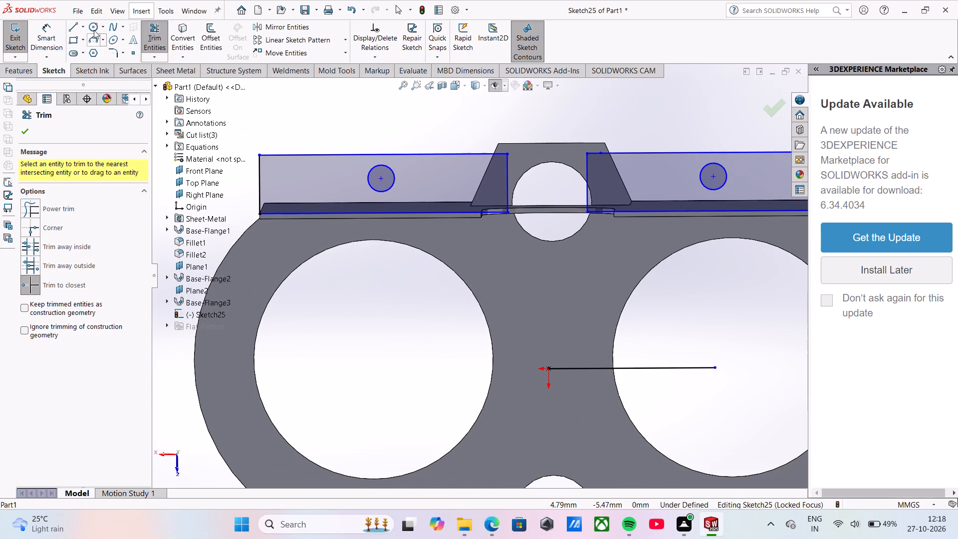
left_click(71, 26)
scroll(601, 235, "down", 3)
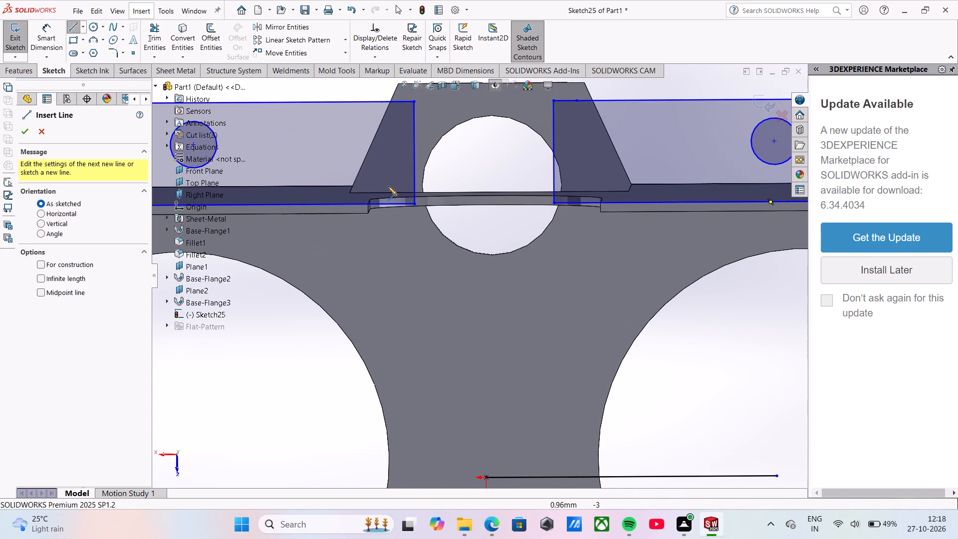
middle_click(378, 228)
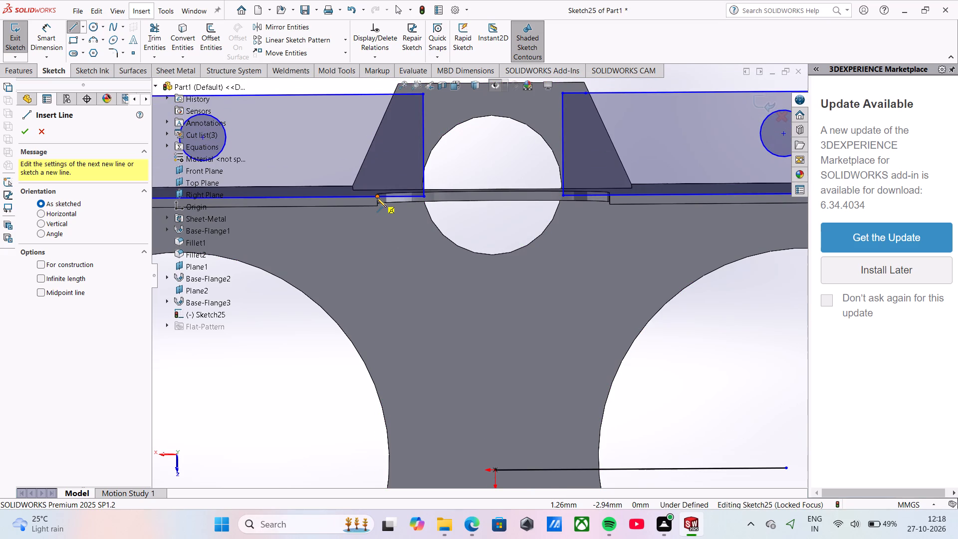
left_click(377, 197)
scroll(389, 147, "up", 2)
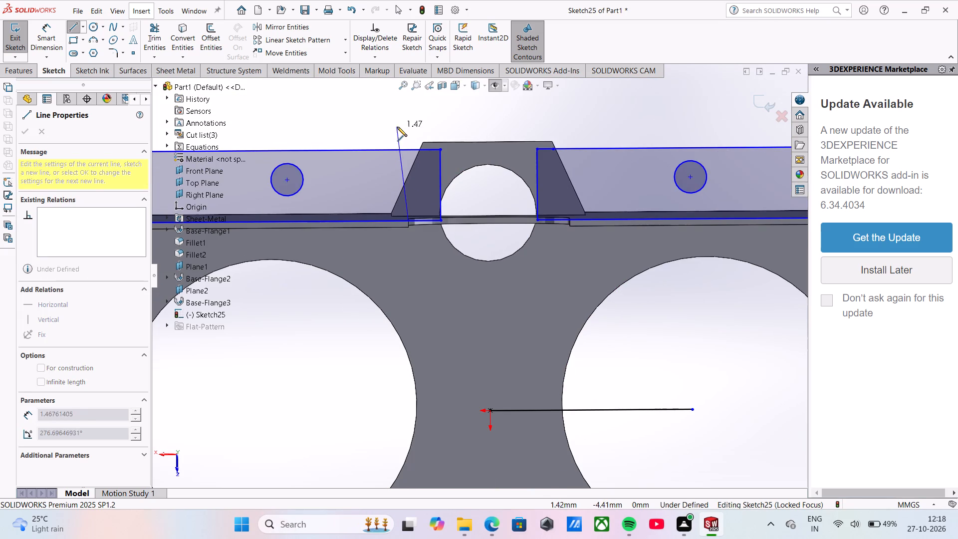
left_click(411, 132)
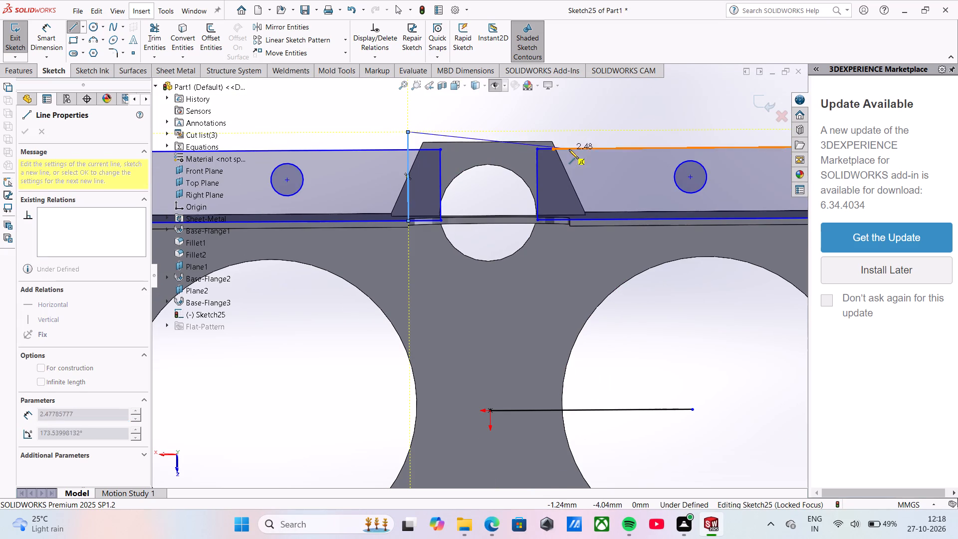
Continue the line about 2.9 mm diagonally to the opposite slot corner, and about 1.7 mm vertically across the negative-X, negative-Z foot.
left_click(571, 226)
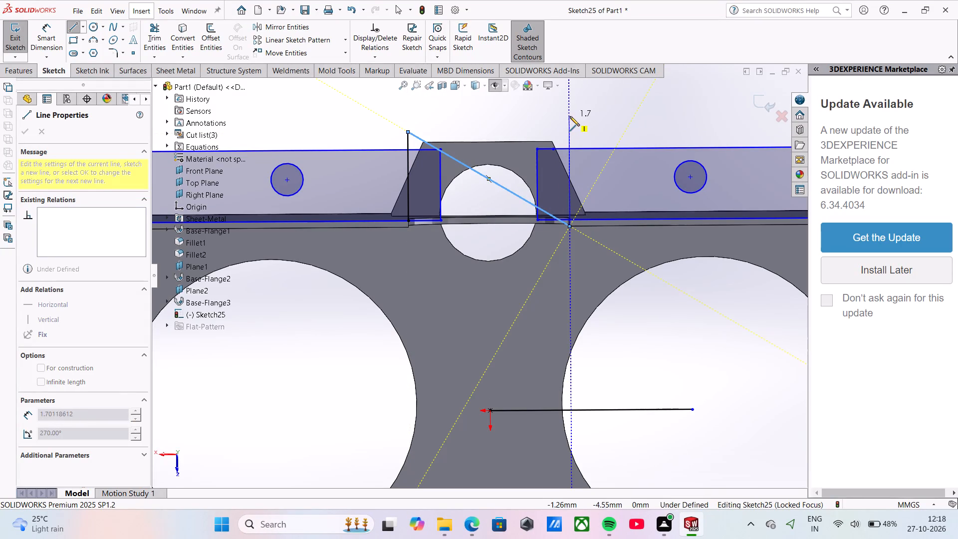
left_click(570, 116)
Trim the positive-X, negative-Z foot outline back to its new vertical line, removing the line's overhang and the diagonal between the two feet.
left_click(147, 22)
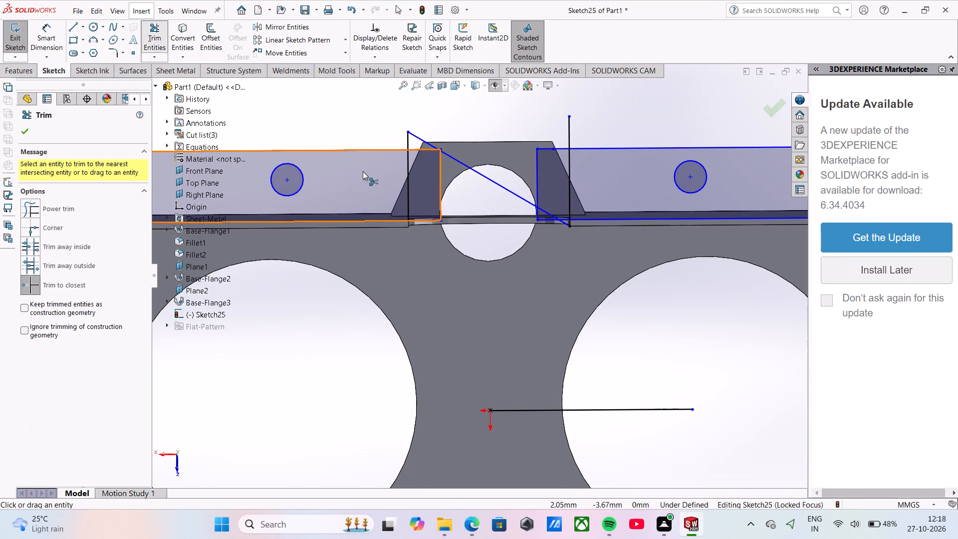
left_click(412, 149)
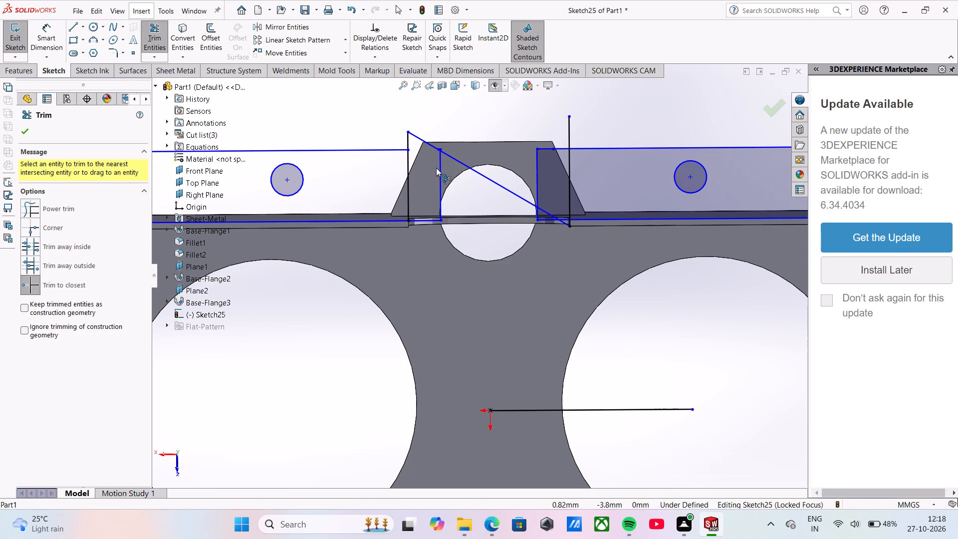
left_click(438, 175)
left_click(428, 222)
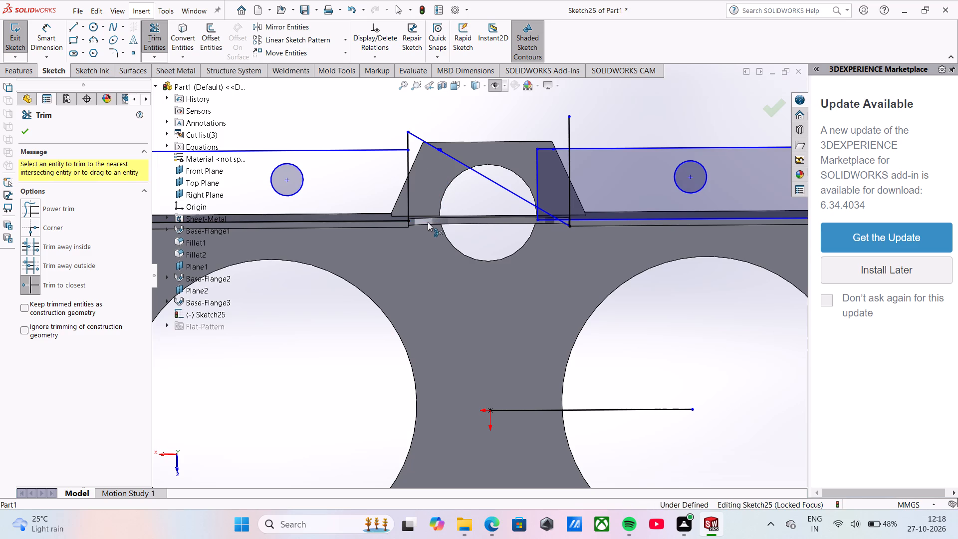
left_click(408, 142)
left_click(425, 144)
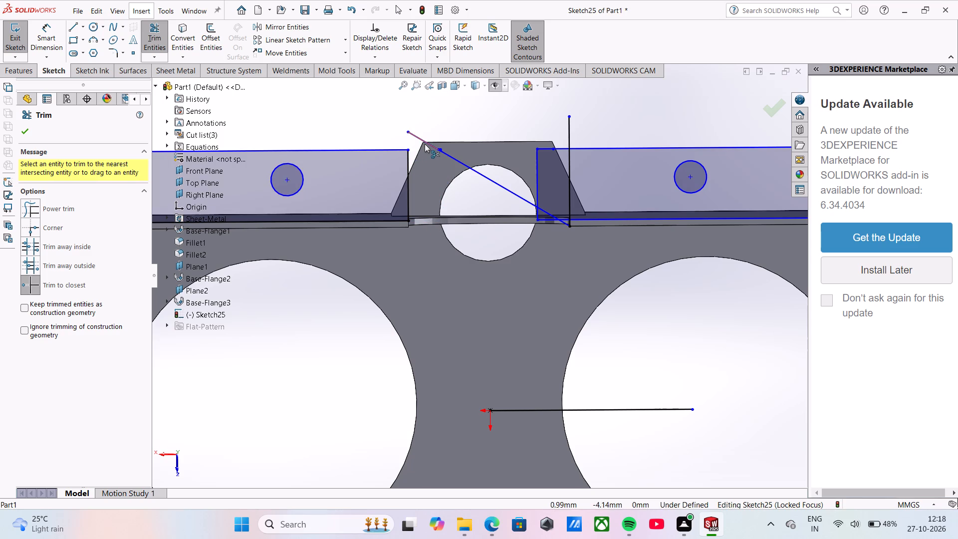
left_click(468, 168)
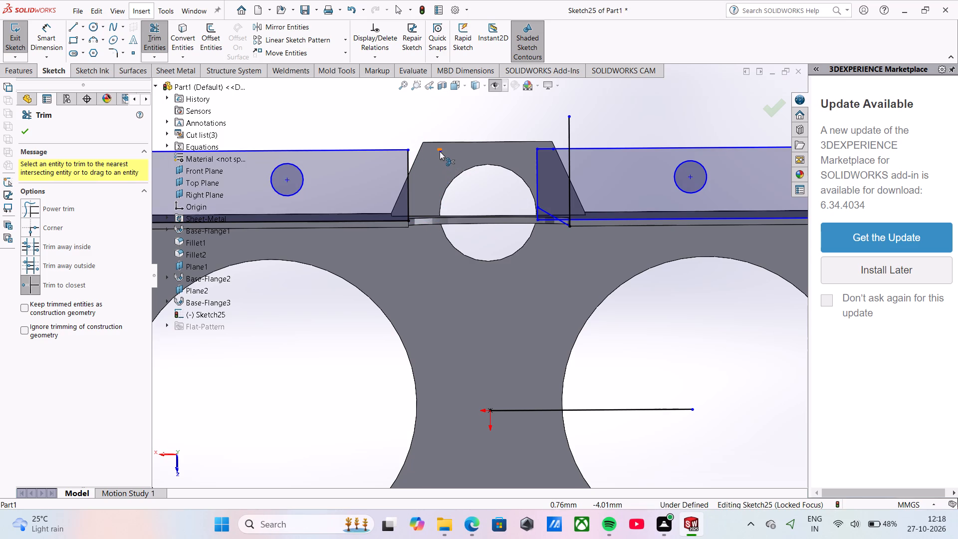
left_click(440, 151)
left_click(440, 152)
scroll(439, 152, "down", 6)
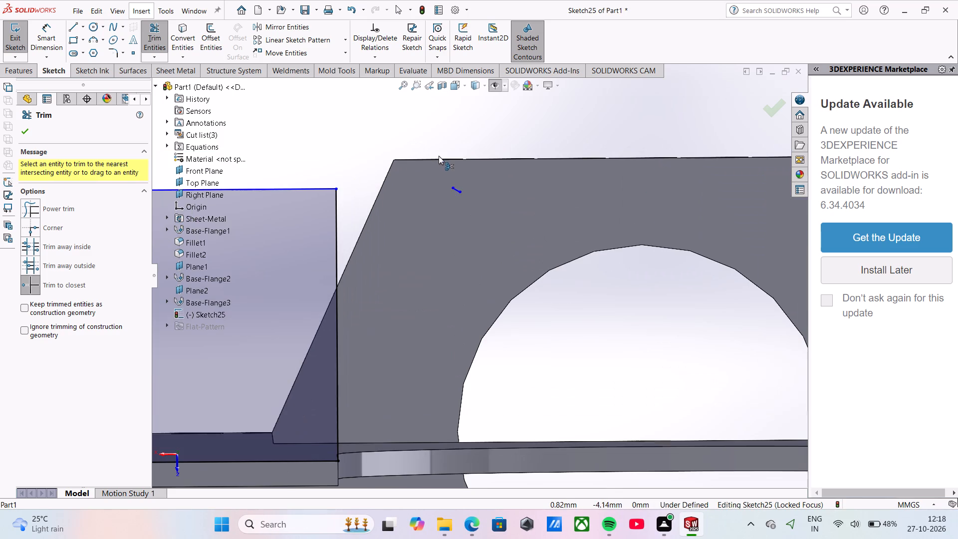
left_click(457, 190)
Trim the negative-X, negative-Z foot outline back to its new vertical line, removing the remaining diagonal piece and the line's overhanging ends.
scroll(478, 277, "up", 7)
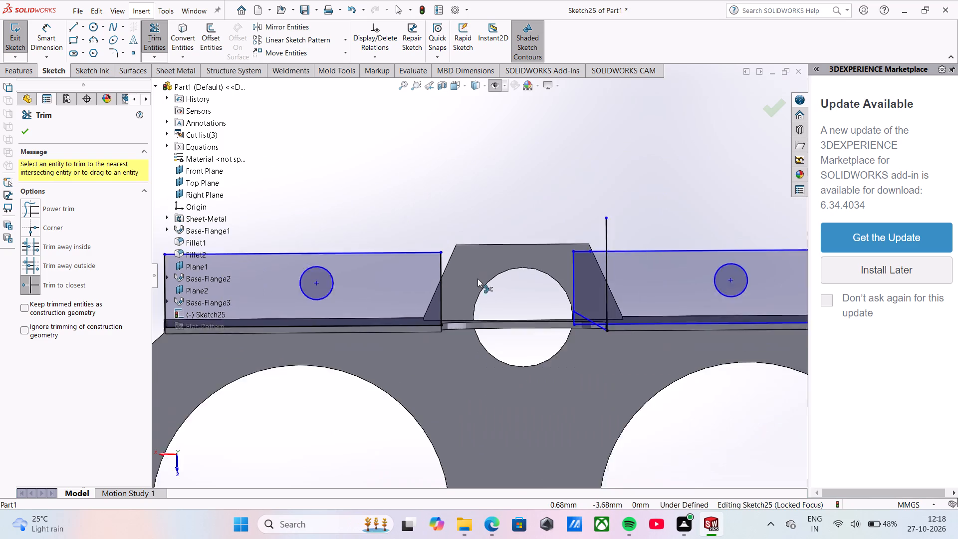
left_click(567, 313)
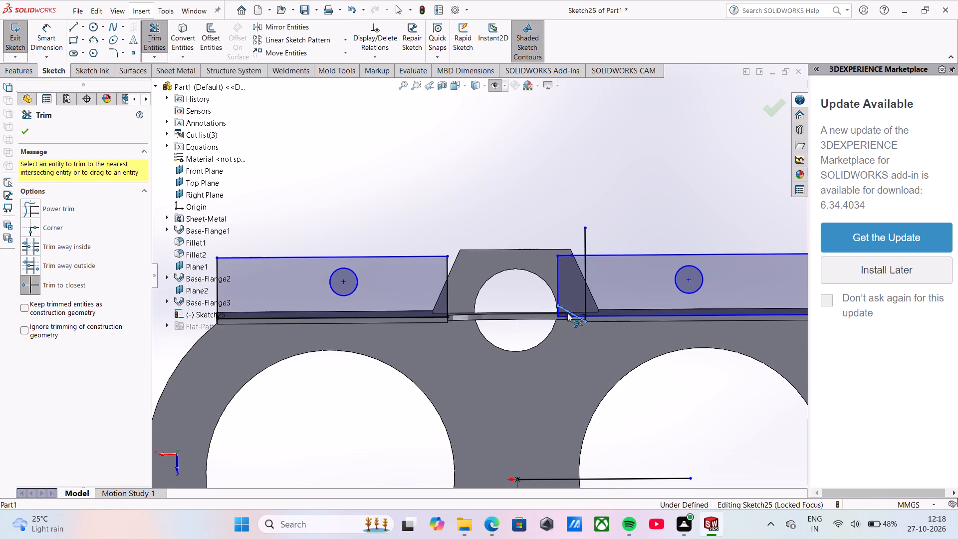
left_click(563, 318)
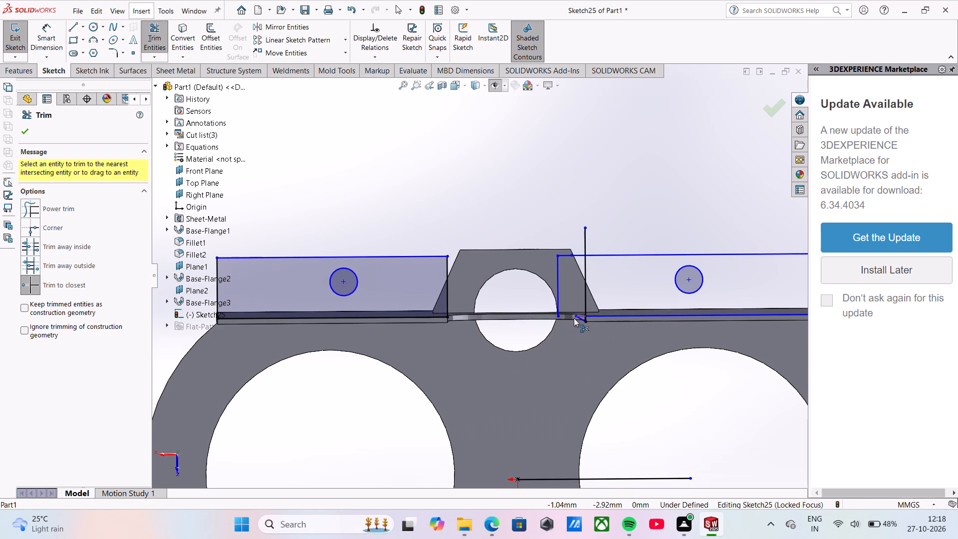
left_click(574, 318)
left_click(577, 318)
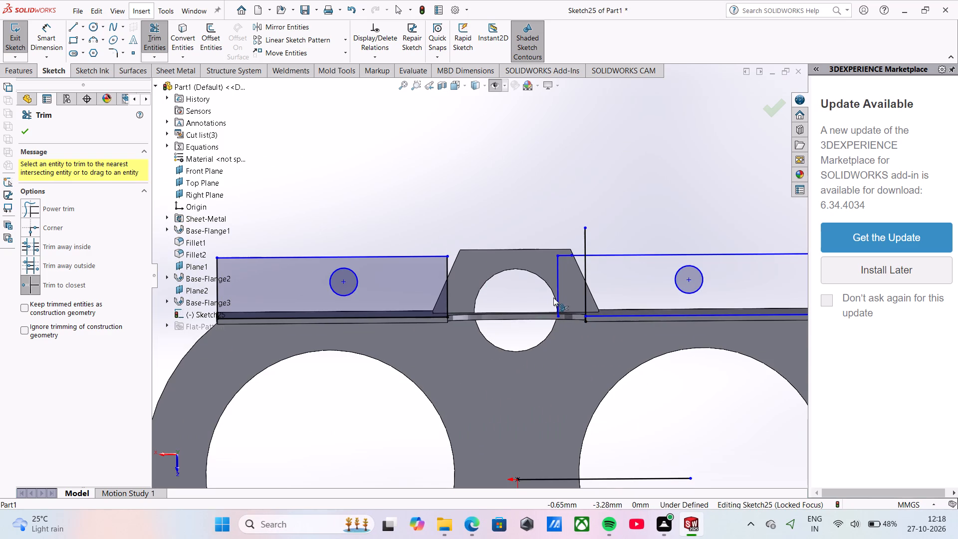
left_click(556, 295)
left_click(563, 255)
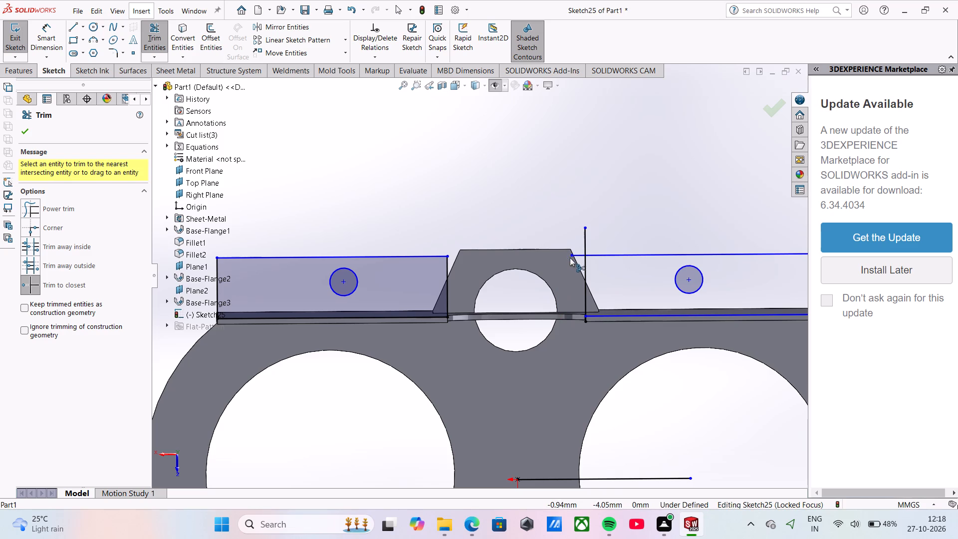
left_click(578, 258)
left_click(585, 248)
scroll(594, 323, "down", 5)
left_click(525, 293)
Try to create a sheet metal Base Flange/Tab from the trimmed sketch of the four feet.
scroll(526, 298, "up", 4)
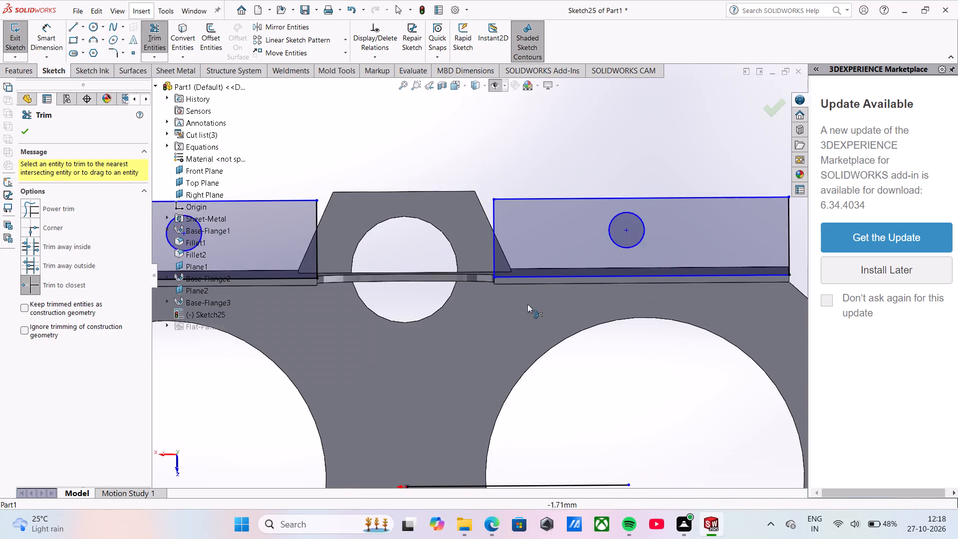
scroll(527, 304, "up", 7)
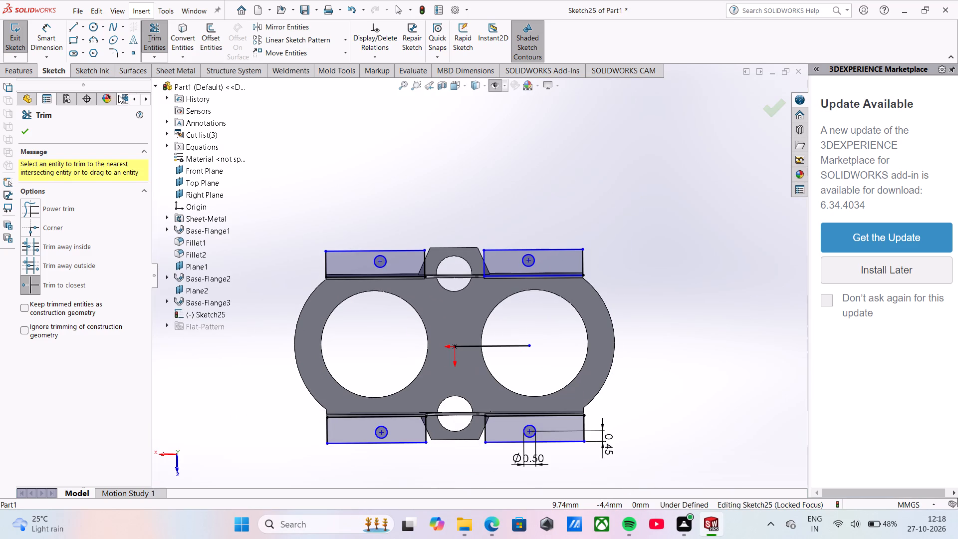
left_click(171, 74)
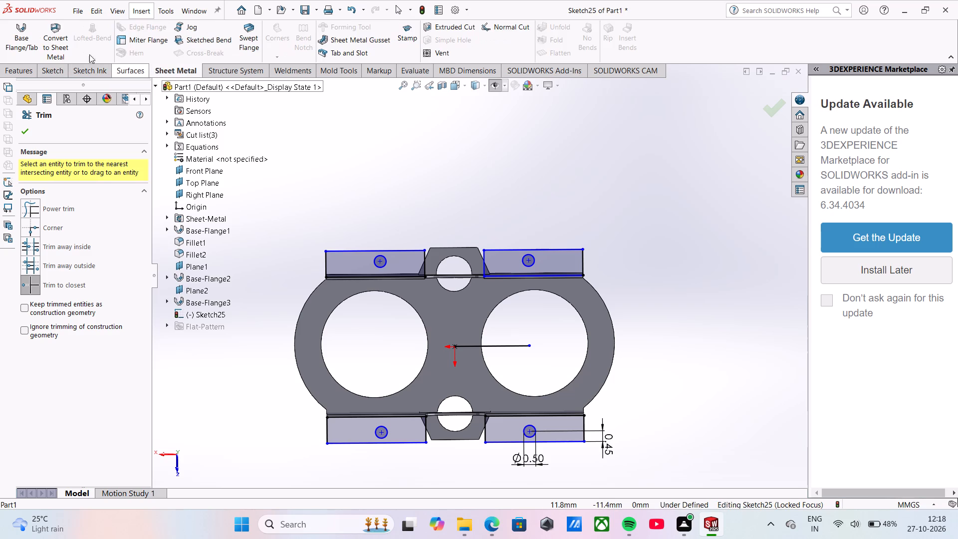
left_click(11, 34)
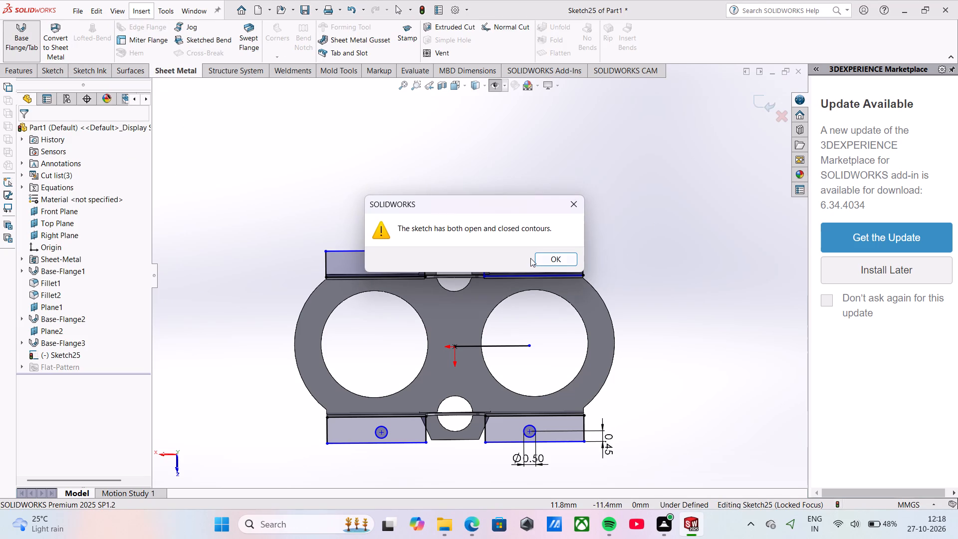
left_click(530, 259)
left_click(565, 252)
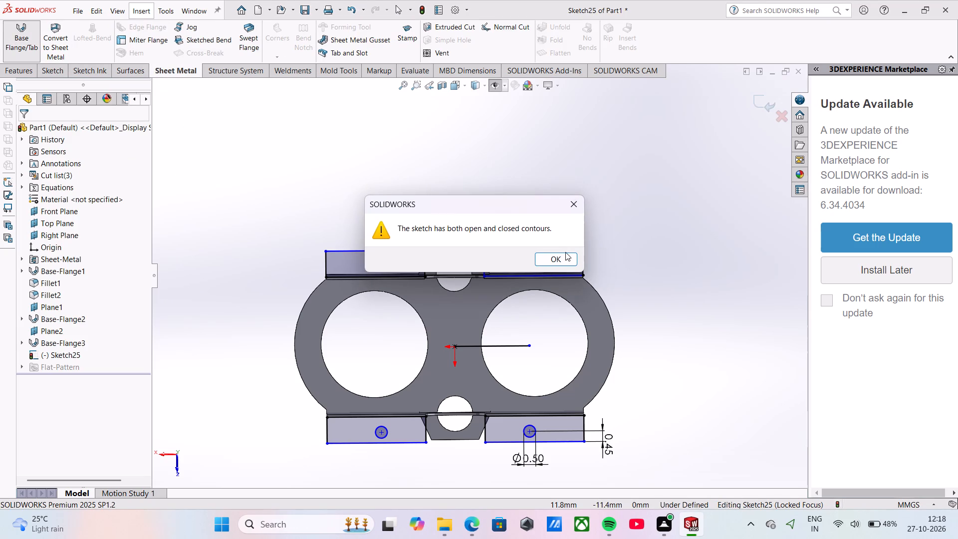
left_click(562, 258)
Delete the stray horizontal line running from the origin toward the centre of the negative-X large hole.
left_click(496, 346)
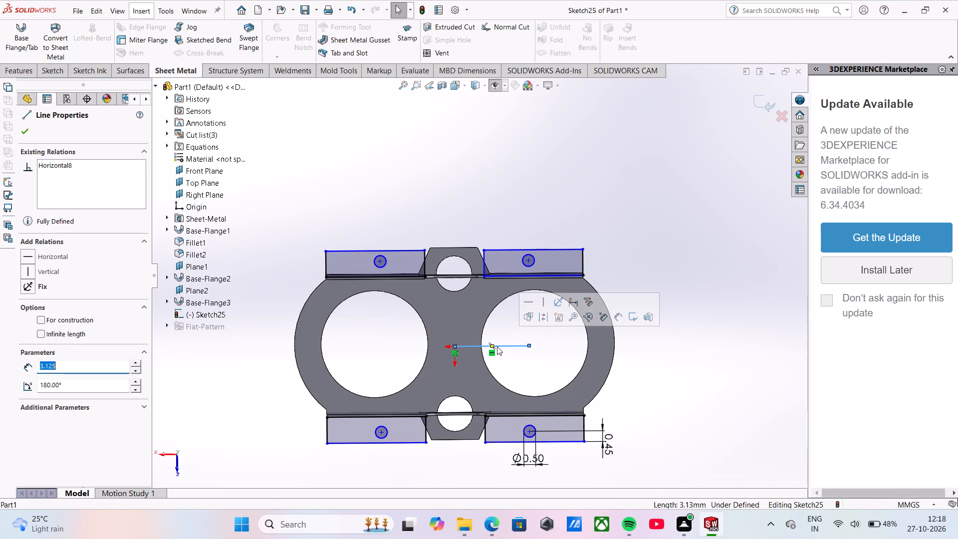
key("Delete")
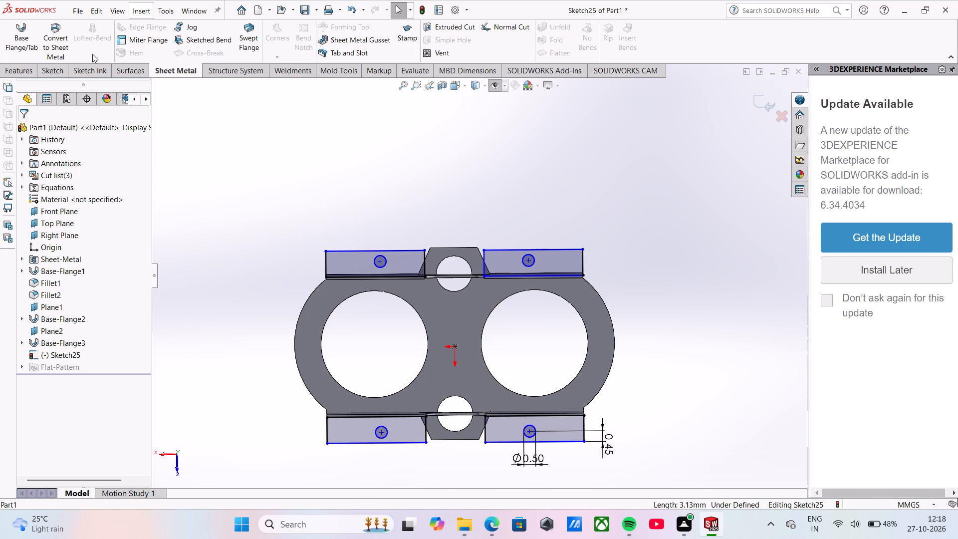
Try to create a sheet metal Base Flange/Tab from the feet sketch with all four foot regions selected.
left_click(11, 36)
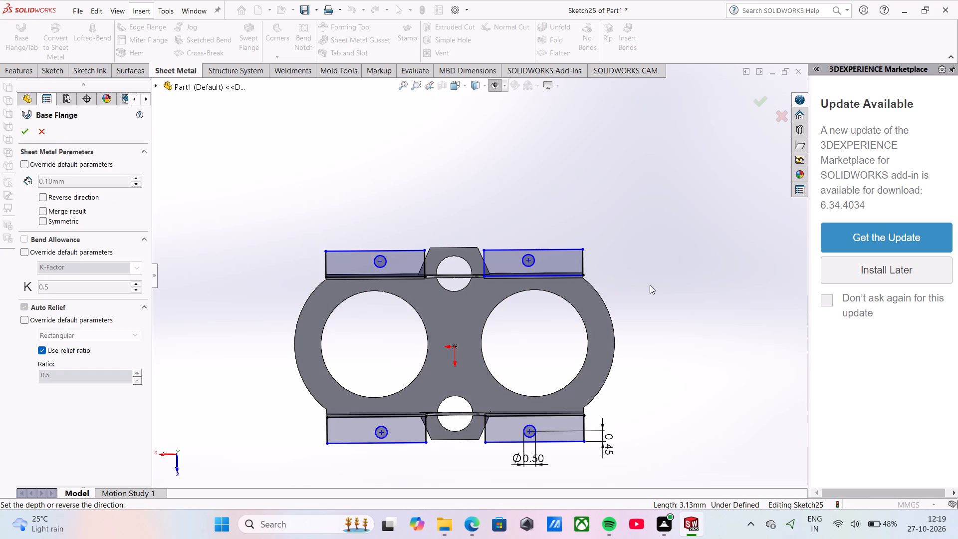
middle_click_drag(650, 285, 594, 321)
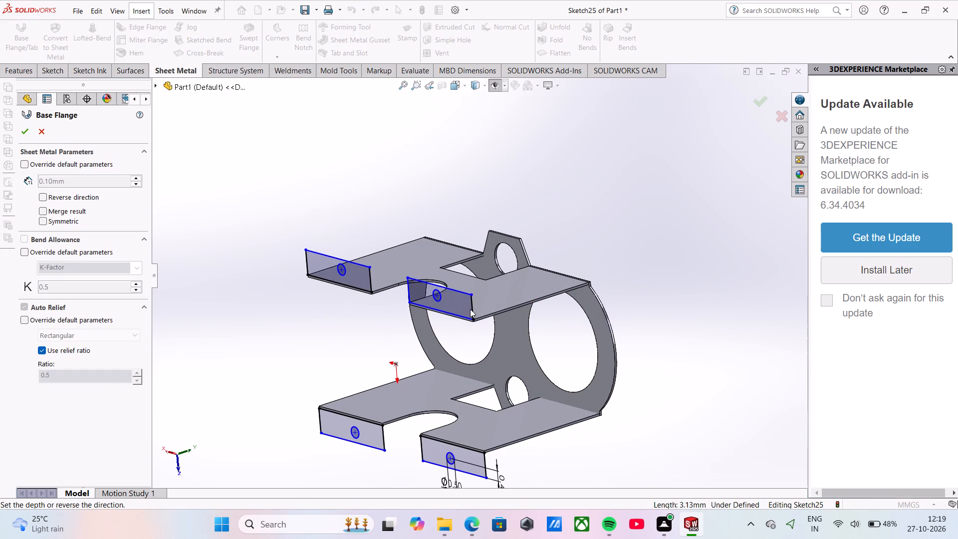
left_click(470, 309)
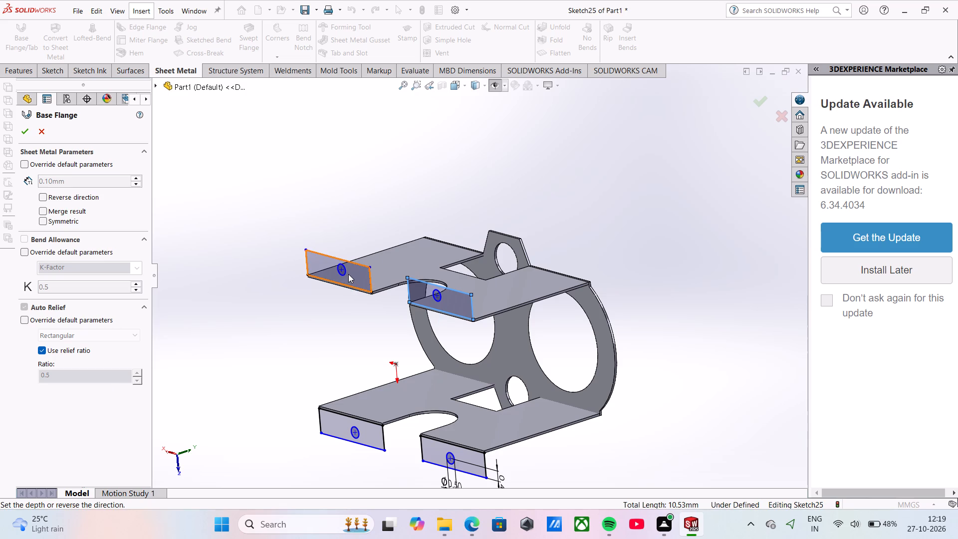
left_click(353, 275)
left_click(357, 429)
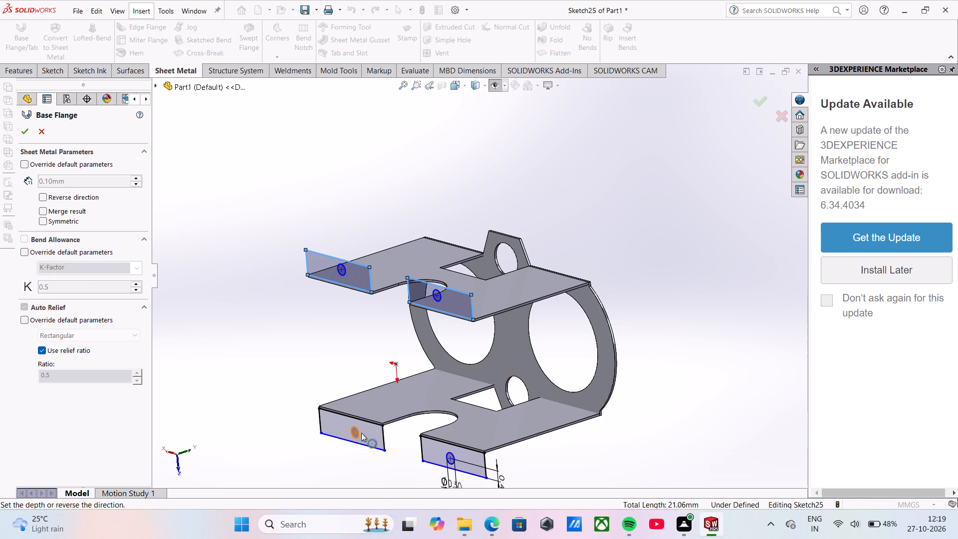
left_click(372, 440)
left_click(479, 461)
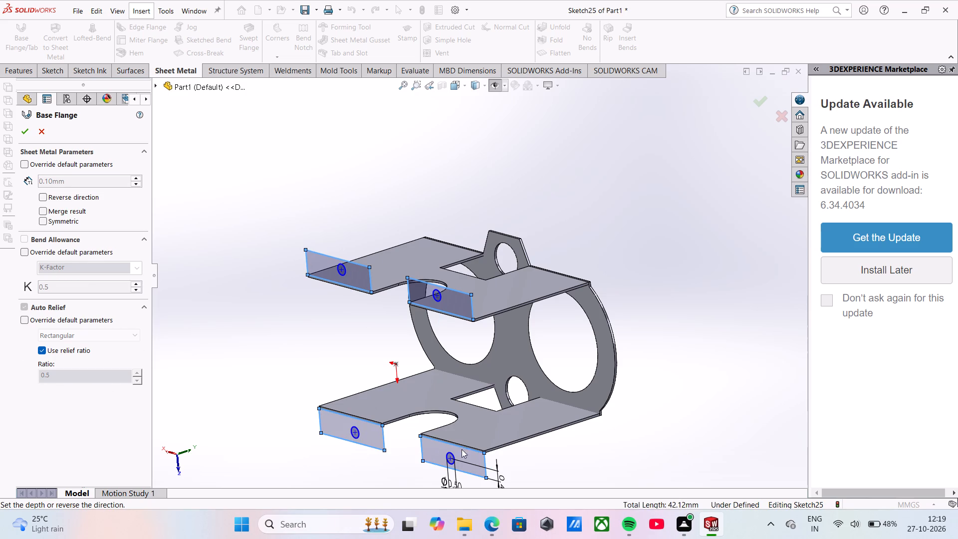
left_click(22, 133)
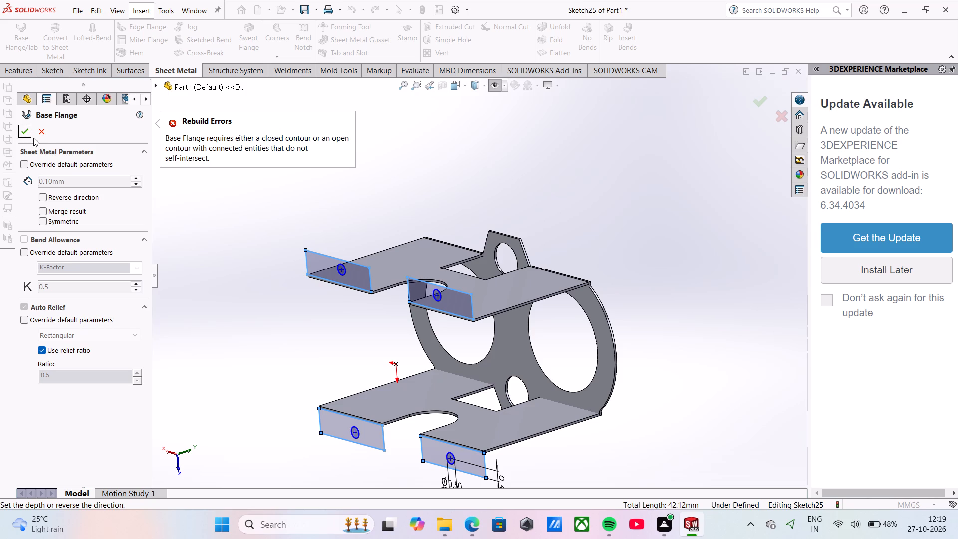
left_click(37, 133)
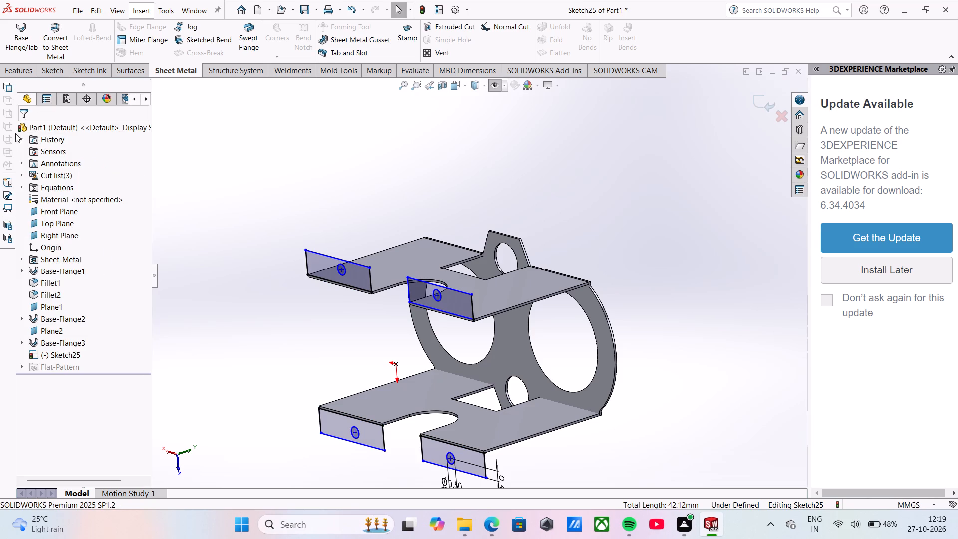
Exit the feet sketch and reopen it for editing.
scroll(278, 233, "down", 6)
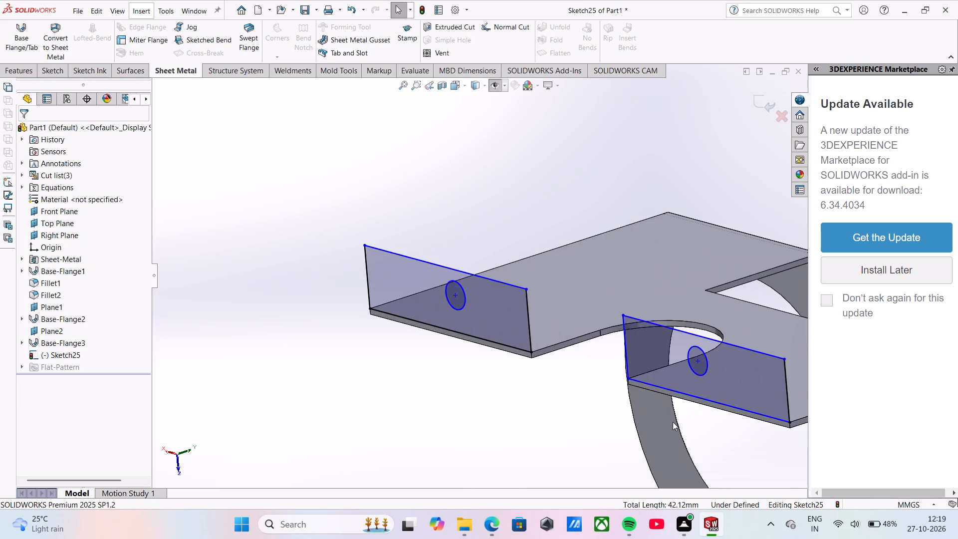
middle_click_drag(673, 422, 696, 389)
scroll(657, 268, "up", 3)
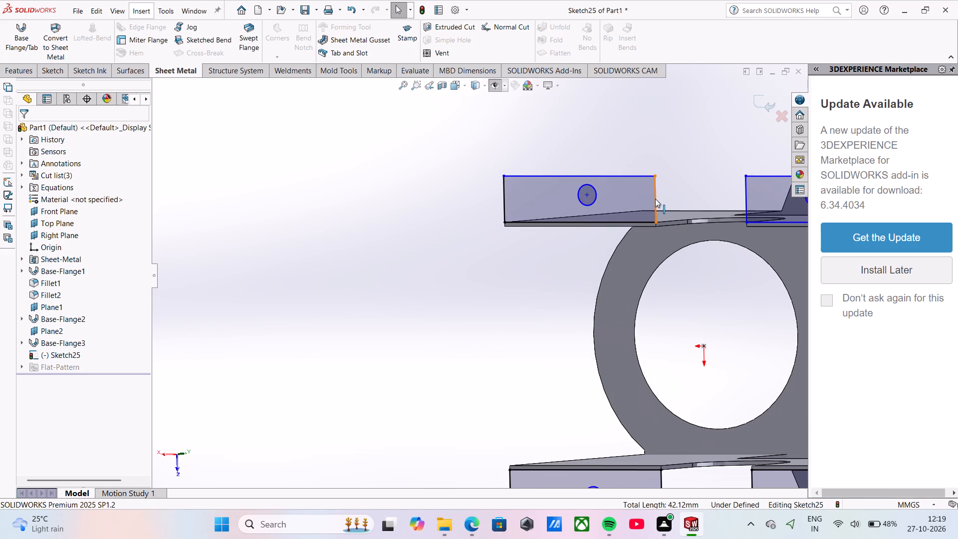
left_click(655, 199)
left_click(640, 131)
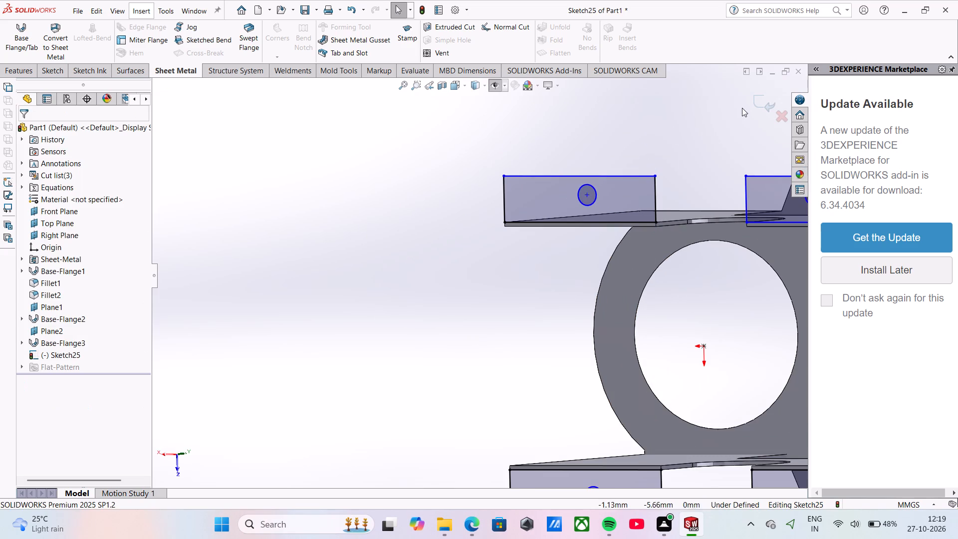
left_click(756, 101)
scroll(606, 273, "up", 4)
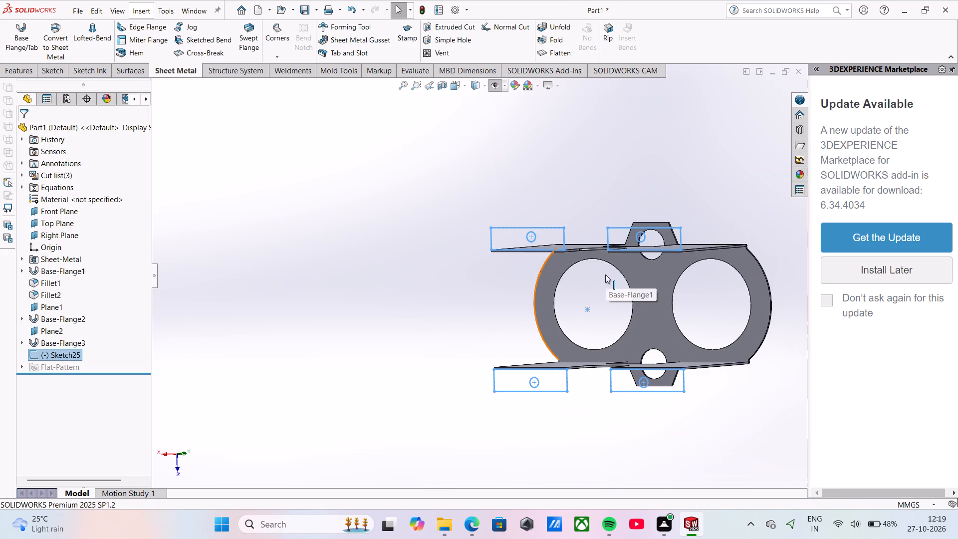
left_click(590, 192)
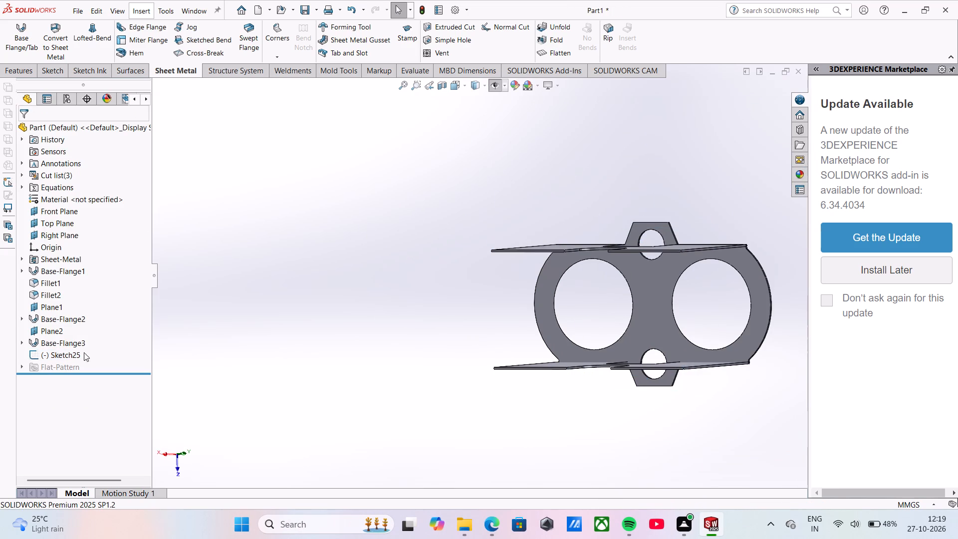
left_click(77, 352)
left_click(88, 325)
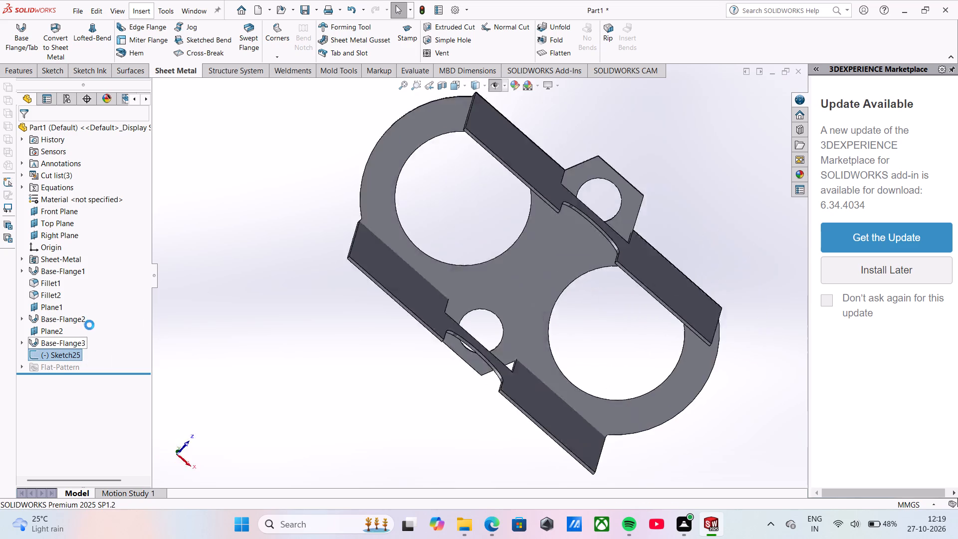
Examine the corners and edges of the foot outlines up close for gaps, overlaps or stray geometry.
scroll(420, 128, "down", 3)
scroll(449, 224, "down", 7)
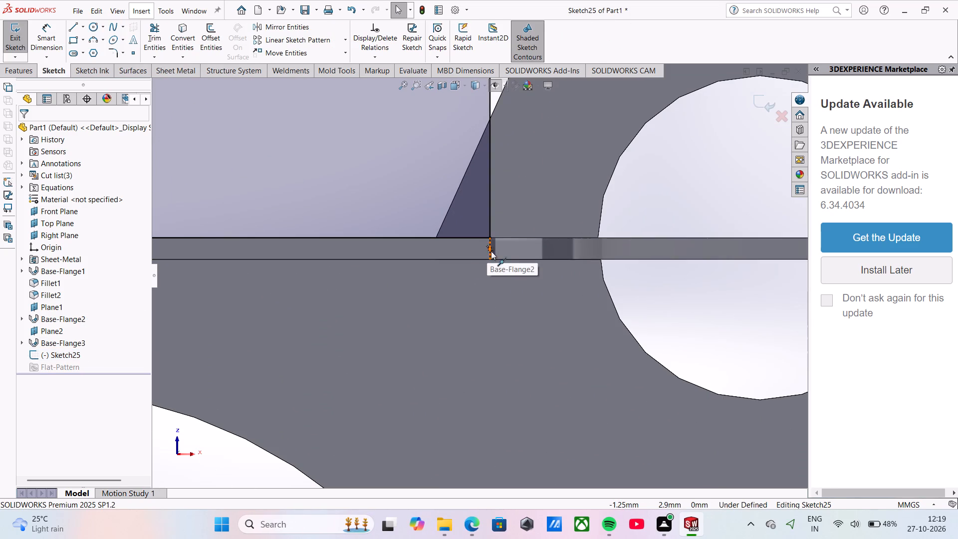
scroll(476, 244, "up", 4)
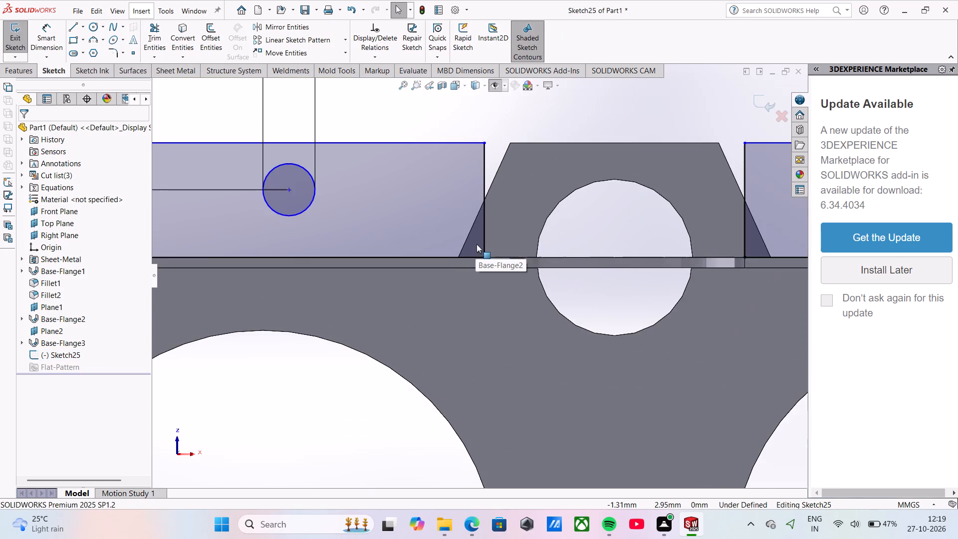
scroll(477, 244, "up", 2)
scroll(310, 211, "up", 3)
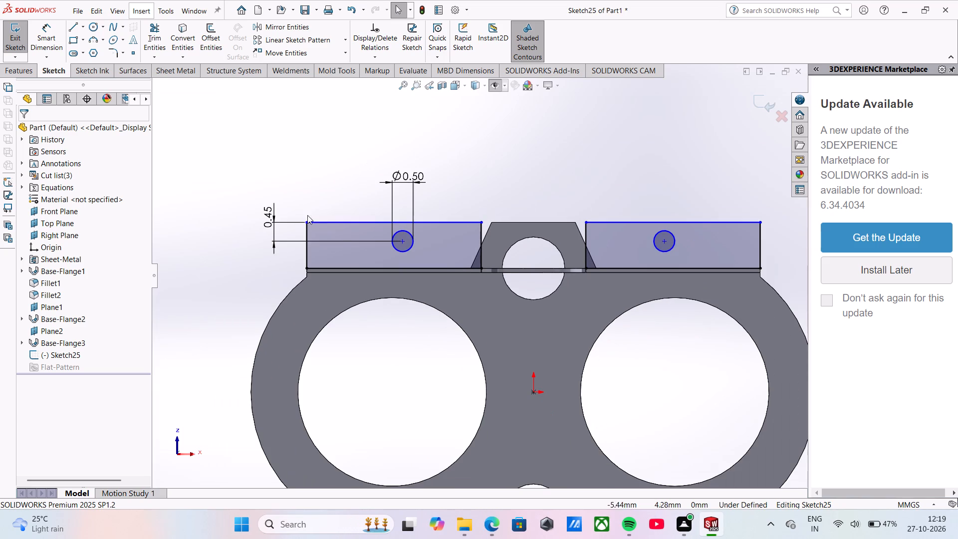
scroll(672, 230, "down", 2)
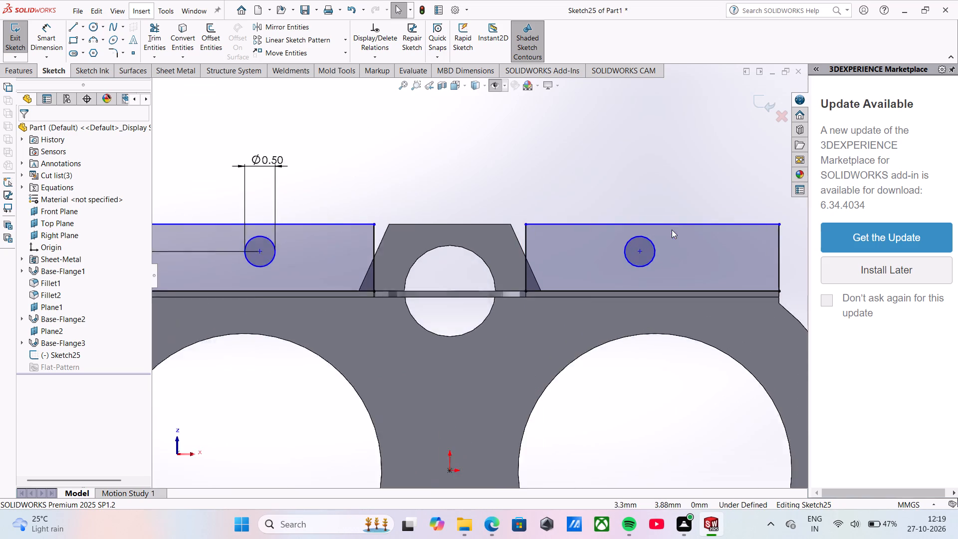
scroll(672, 230, "down", 2)
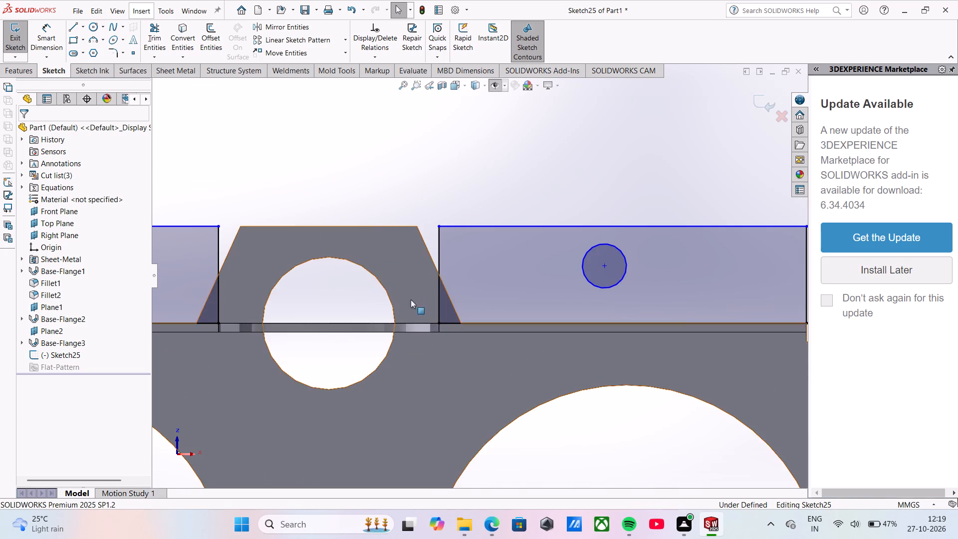
scroll(653, 259, "up", 3)
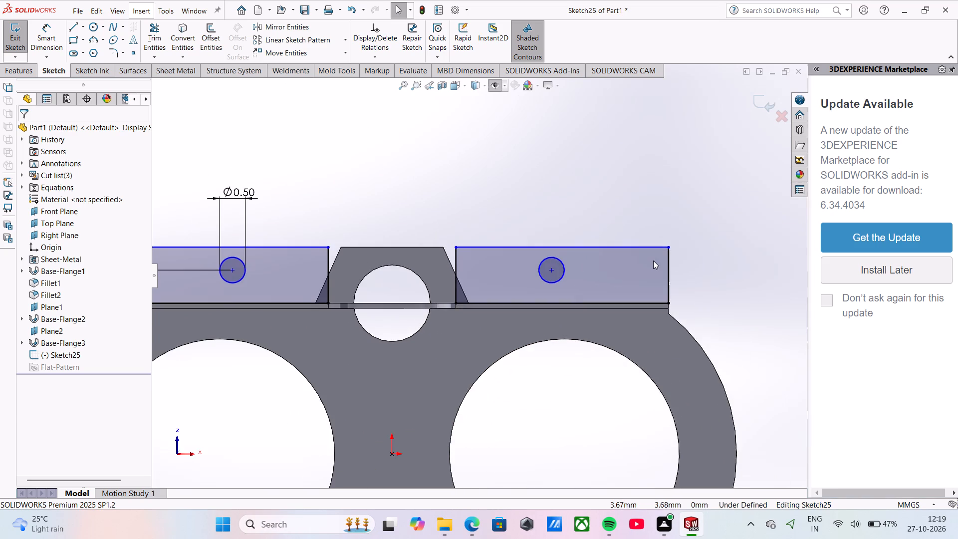
scroll(655, 274, "down", 5)
scroll(636, 380, "down", 5)
scroll(537, 325, "down", 5)
scroll(574, 279, "down", 5)
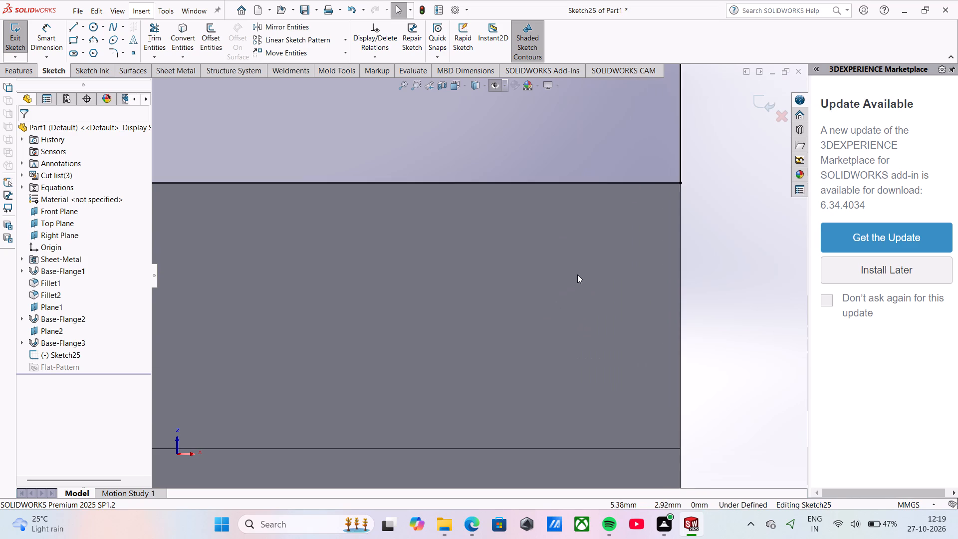
scroll(581, 272, "up", 20)
scroll(581, 272, "up", 9)
scroll(477, 316, "down", 5)
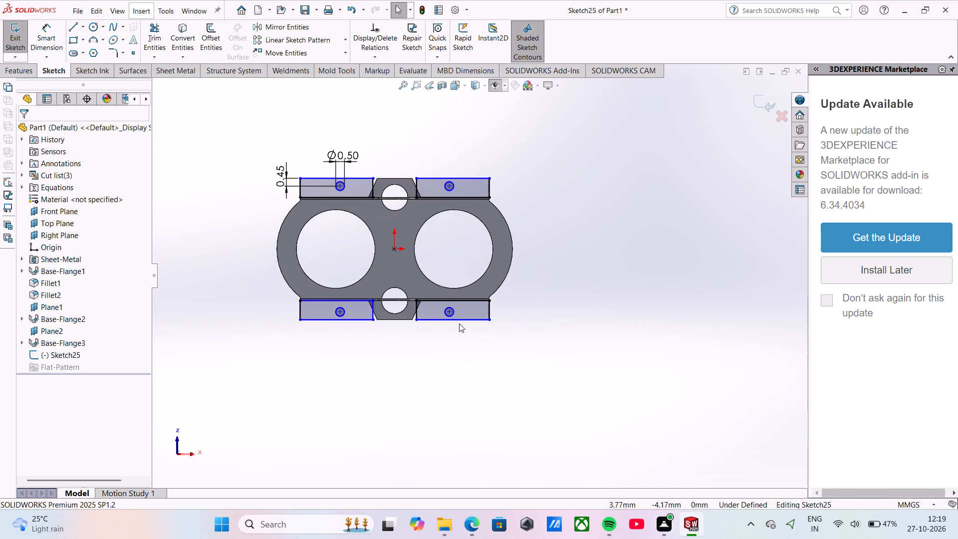
scroll(458, 329, "down", 5)
scroll(363, 265, "down", 9)
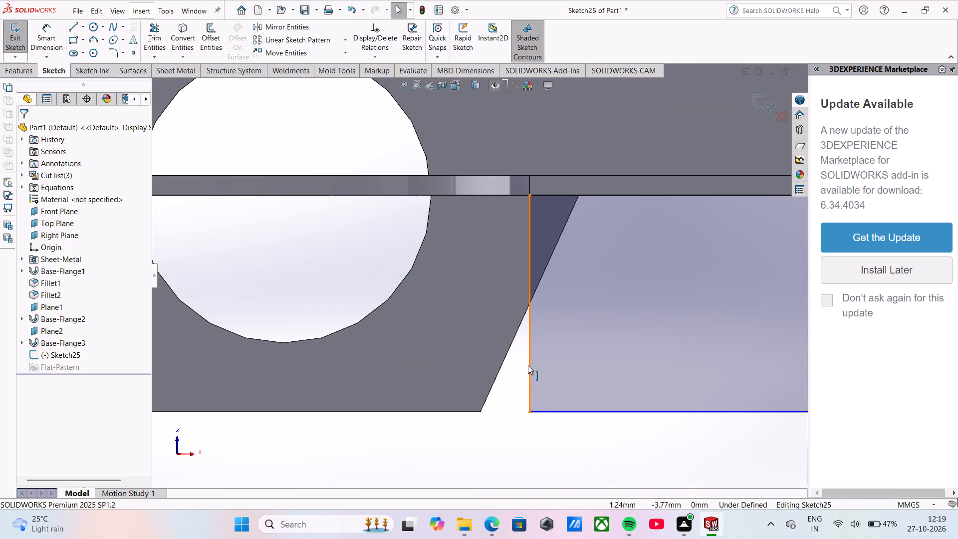
scroll(514, 407, "up", 8)
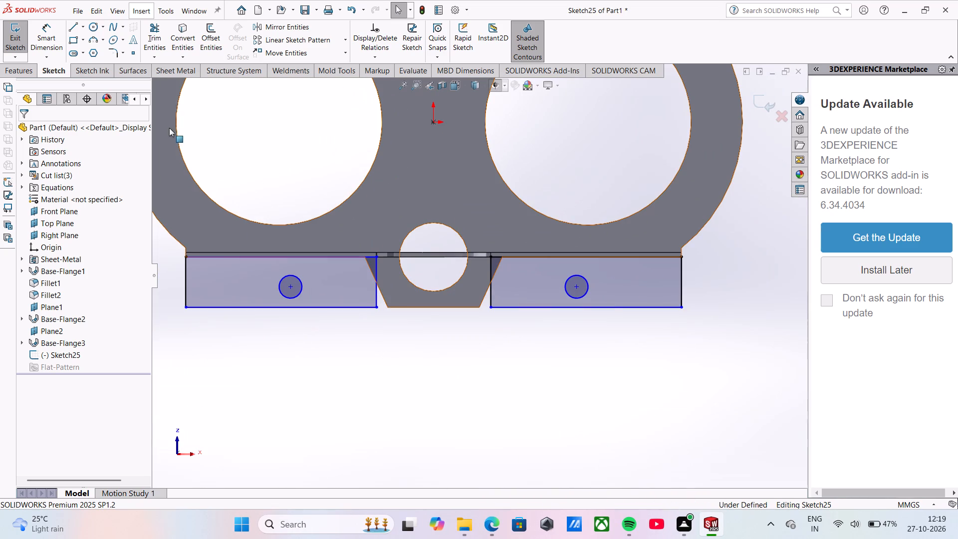
Trim away the small hole circles in all four feet, using Trim to closest.
left_click(155, 58)
left_click(171, 78)
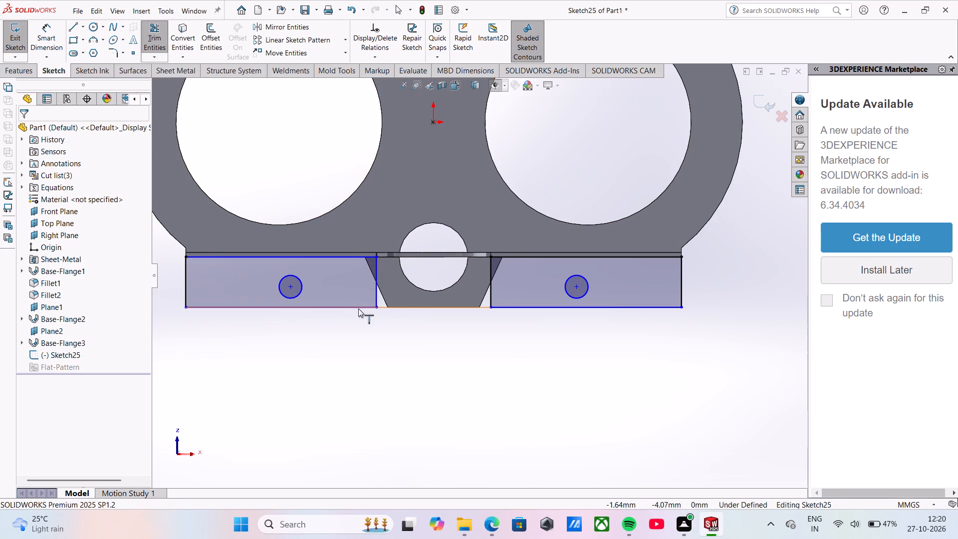
scroll(513, 304, "up", 4)
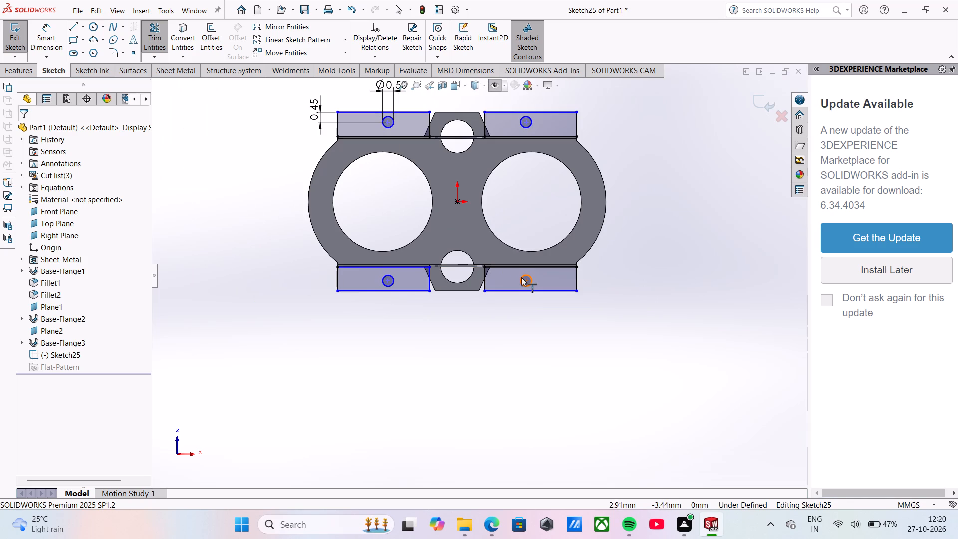
left_click(159, 56)
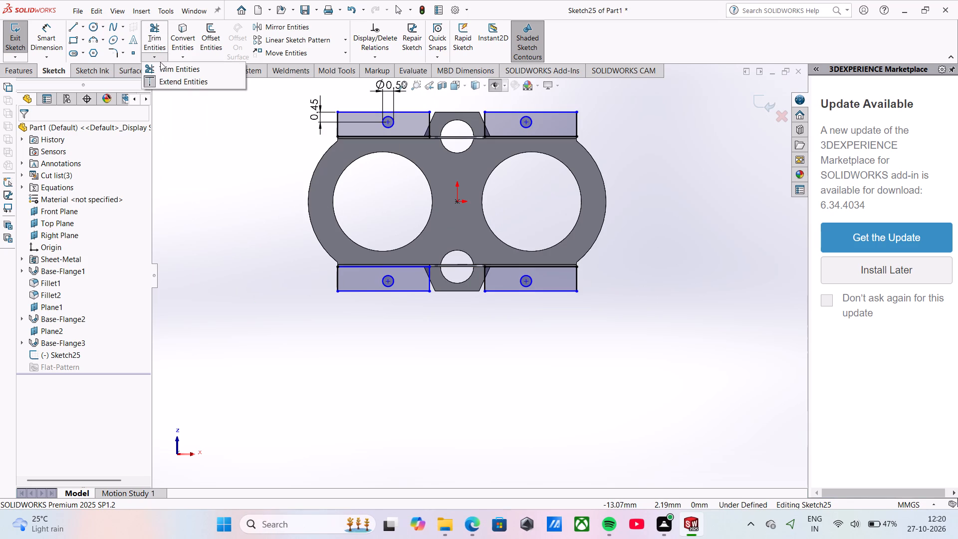
left_click(161, 65)
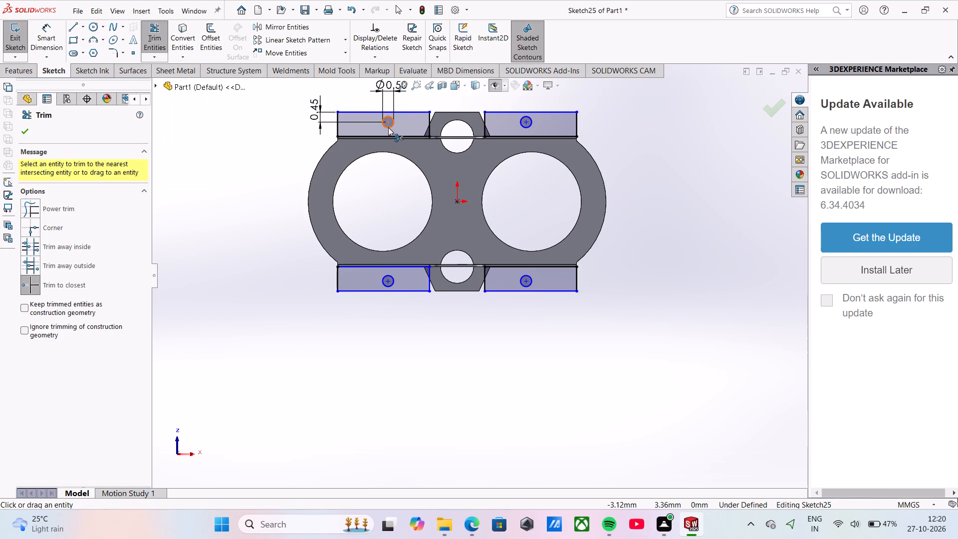
left_click(388, 127)
left_click(532, 122)
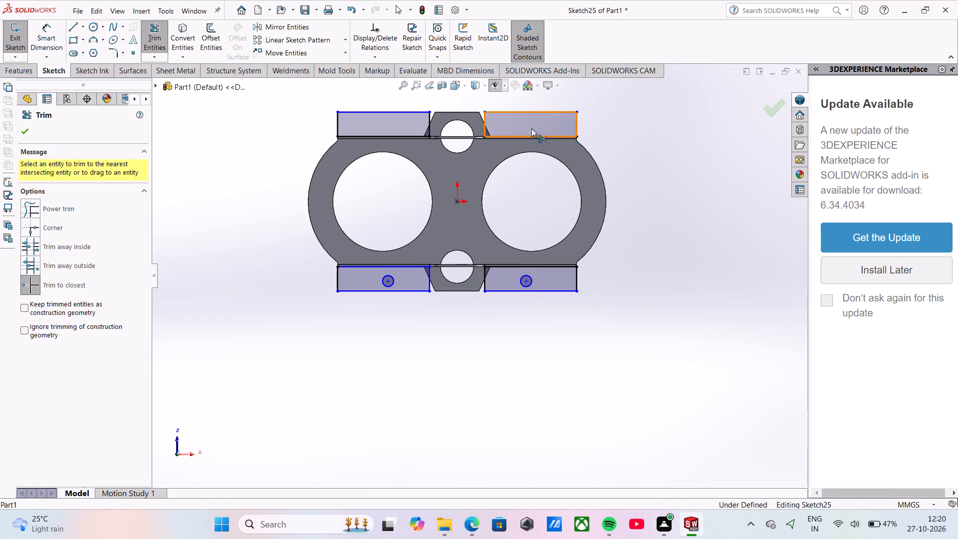
left_click(529, 276)
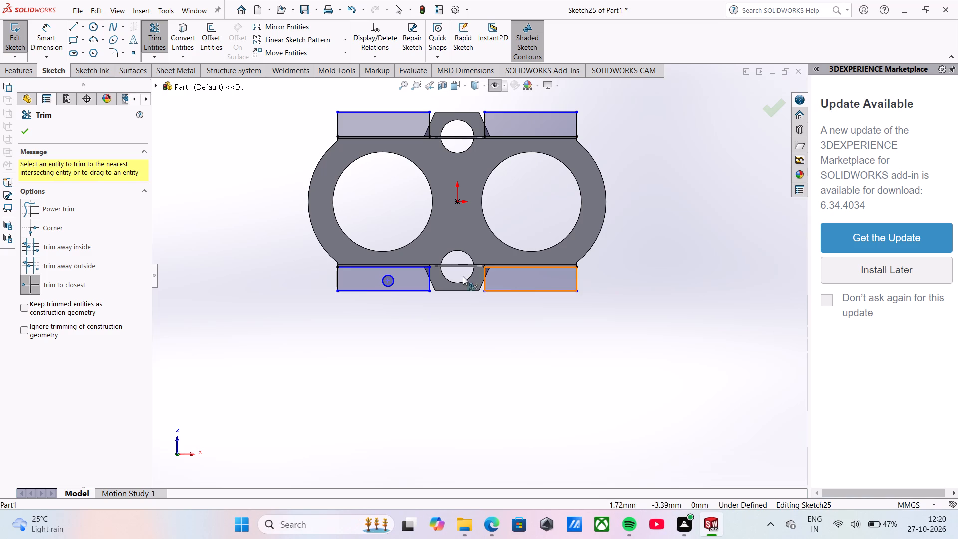
left_click(393, 278)
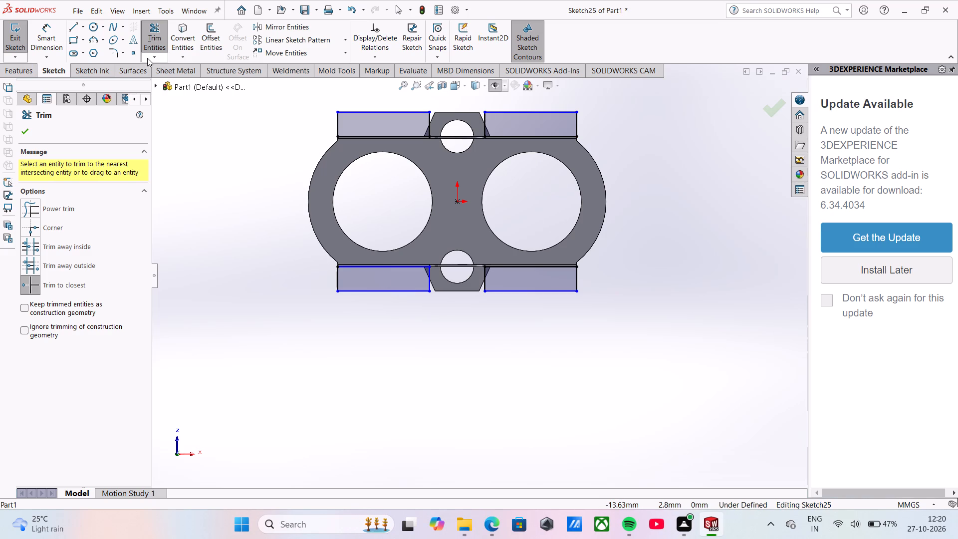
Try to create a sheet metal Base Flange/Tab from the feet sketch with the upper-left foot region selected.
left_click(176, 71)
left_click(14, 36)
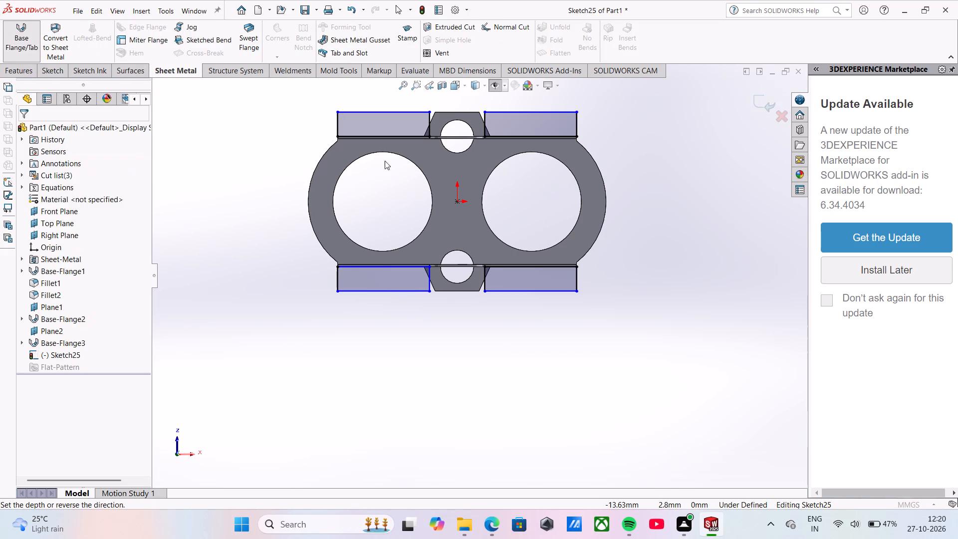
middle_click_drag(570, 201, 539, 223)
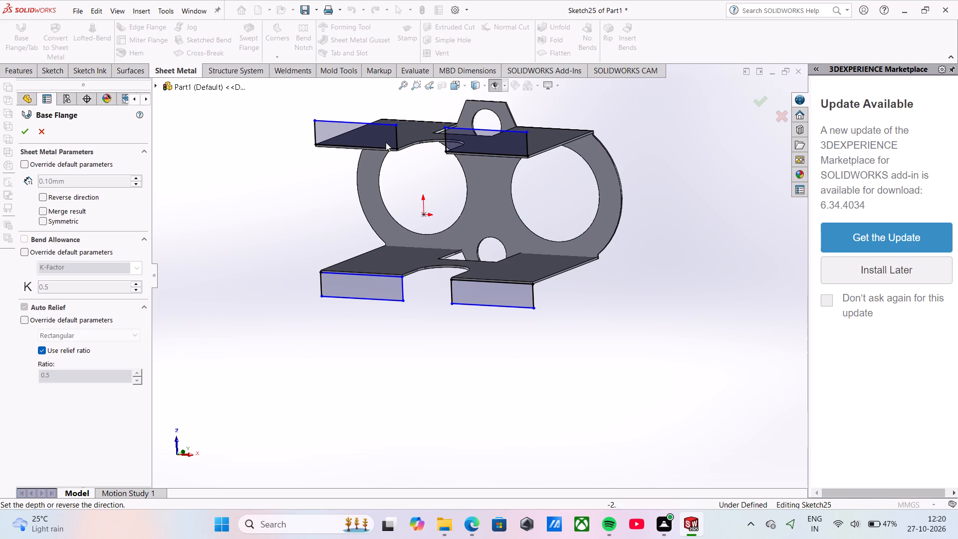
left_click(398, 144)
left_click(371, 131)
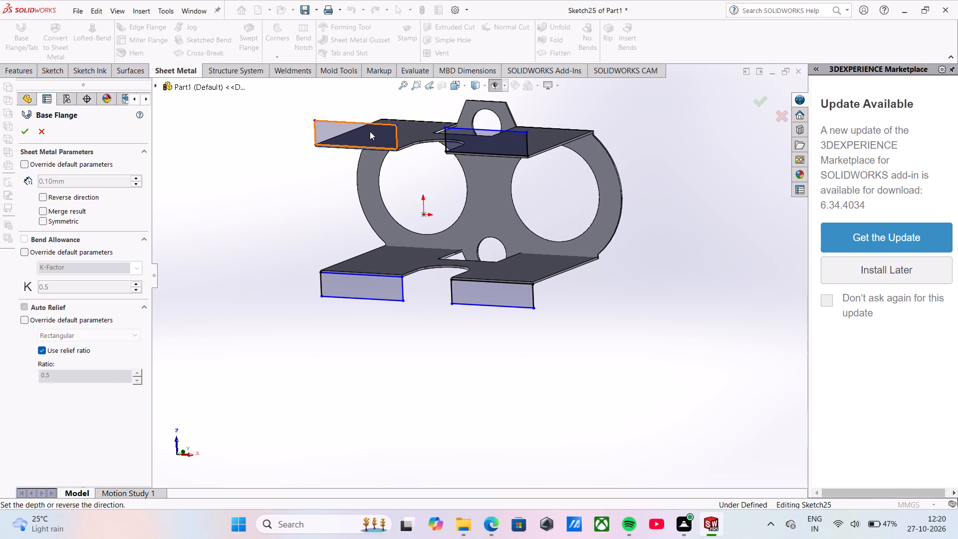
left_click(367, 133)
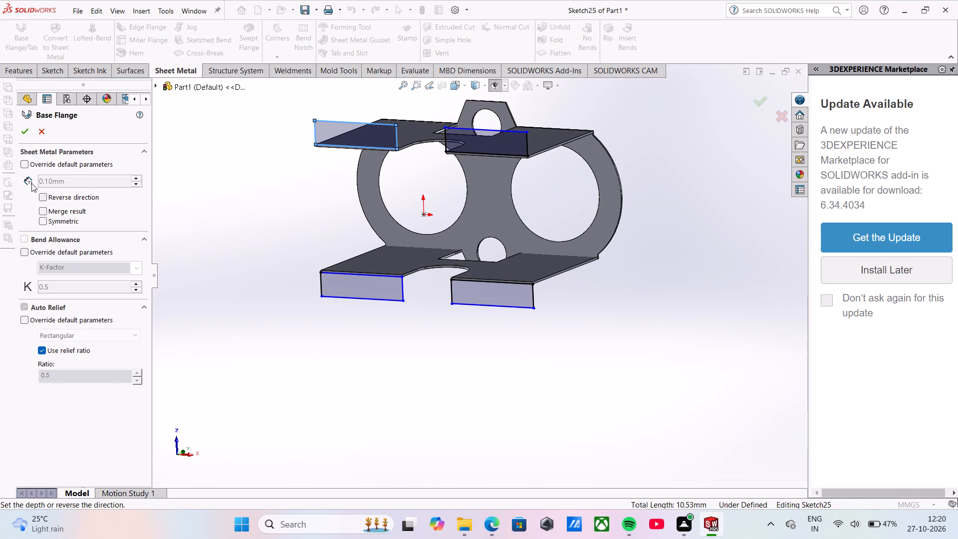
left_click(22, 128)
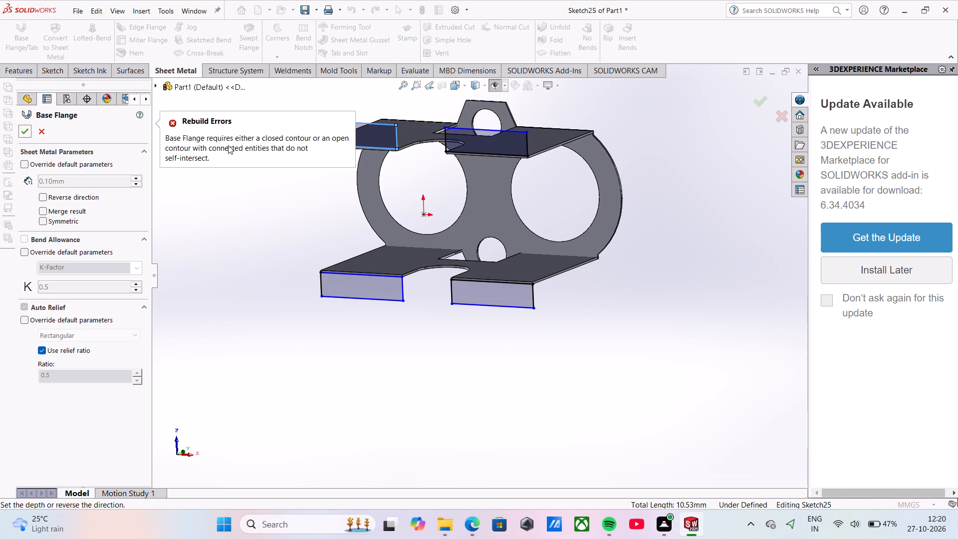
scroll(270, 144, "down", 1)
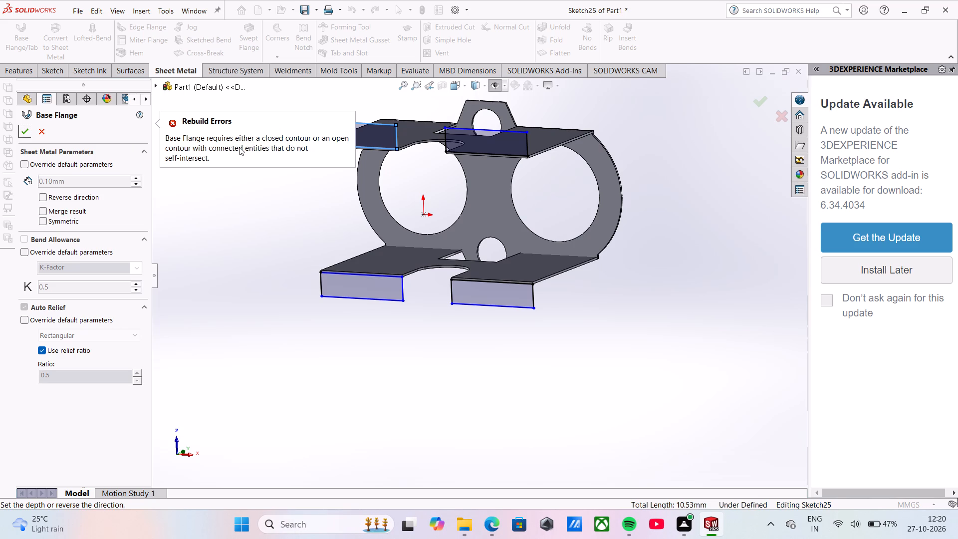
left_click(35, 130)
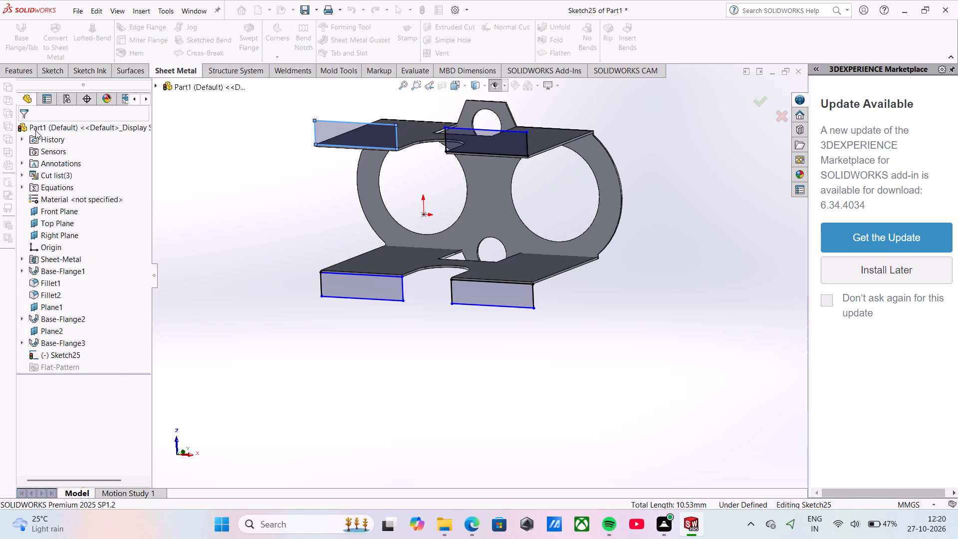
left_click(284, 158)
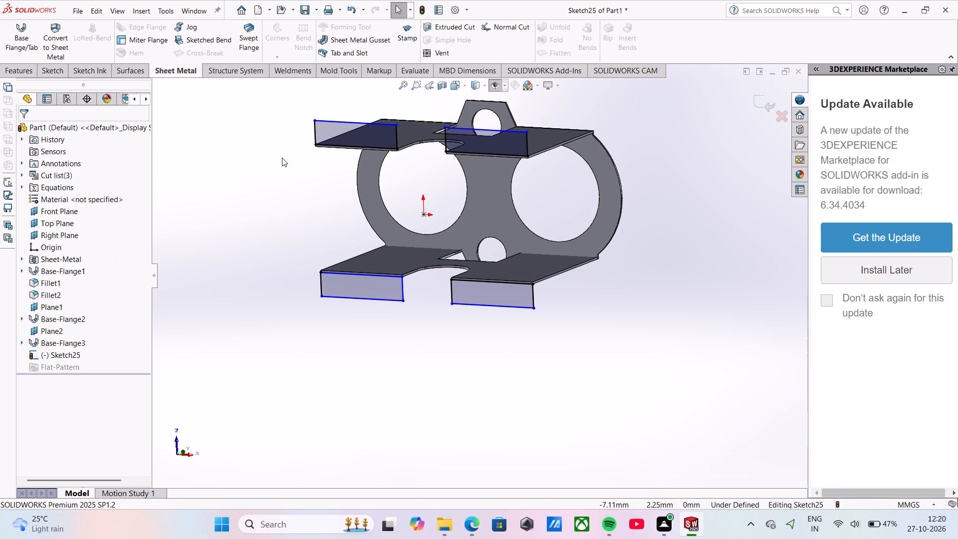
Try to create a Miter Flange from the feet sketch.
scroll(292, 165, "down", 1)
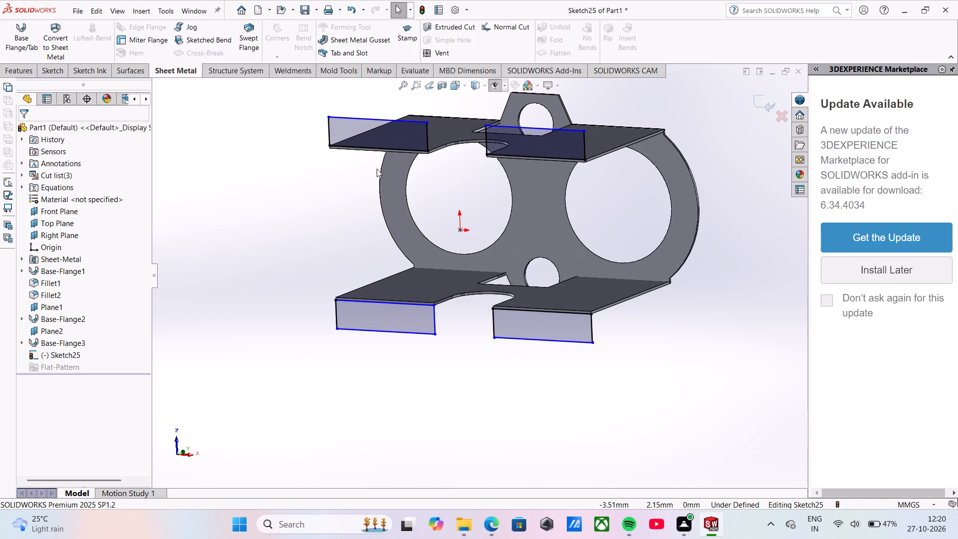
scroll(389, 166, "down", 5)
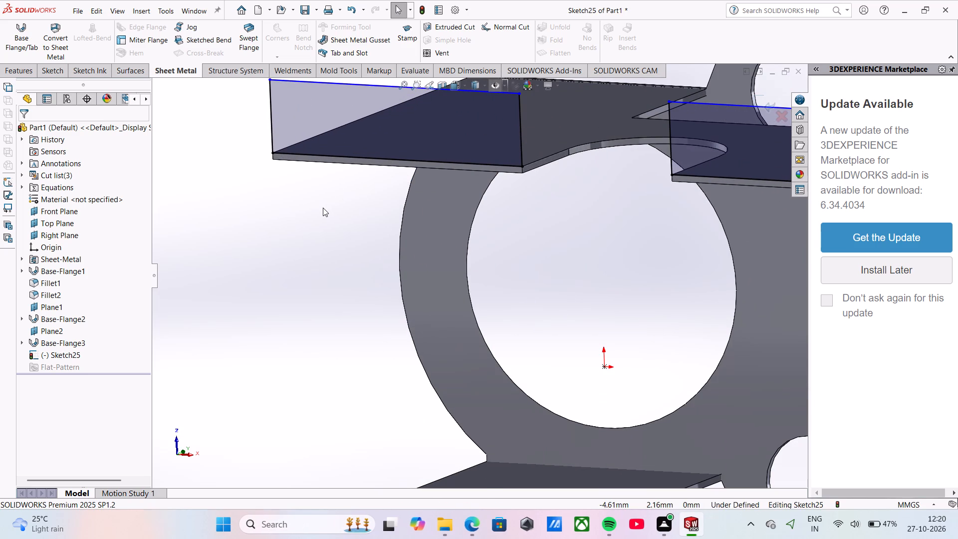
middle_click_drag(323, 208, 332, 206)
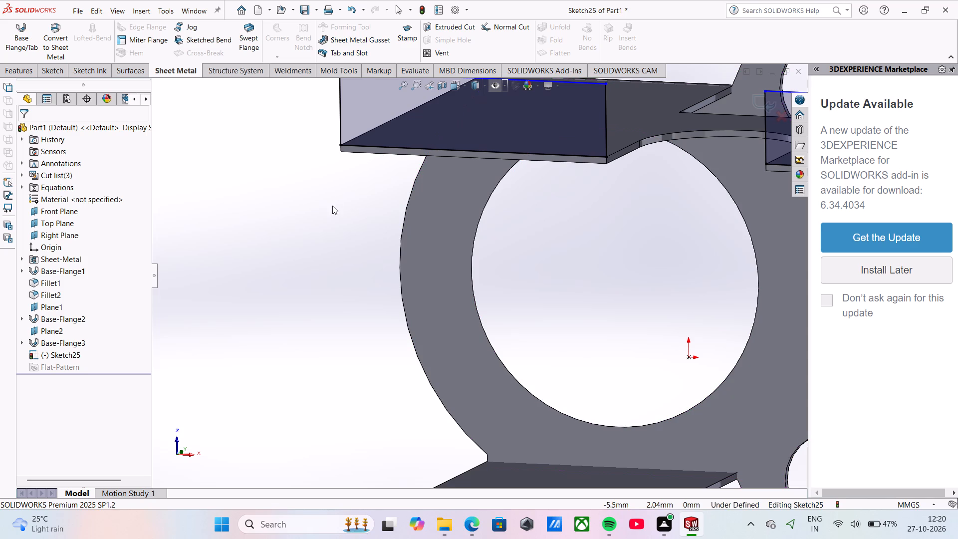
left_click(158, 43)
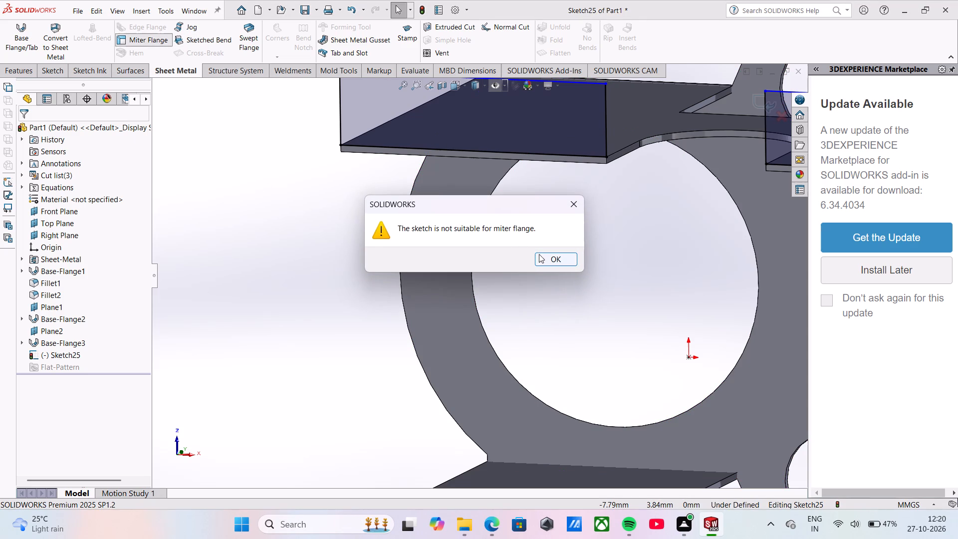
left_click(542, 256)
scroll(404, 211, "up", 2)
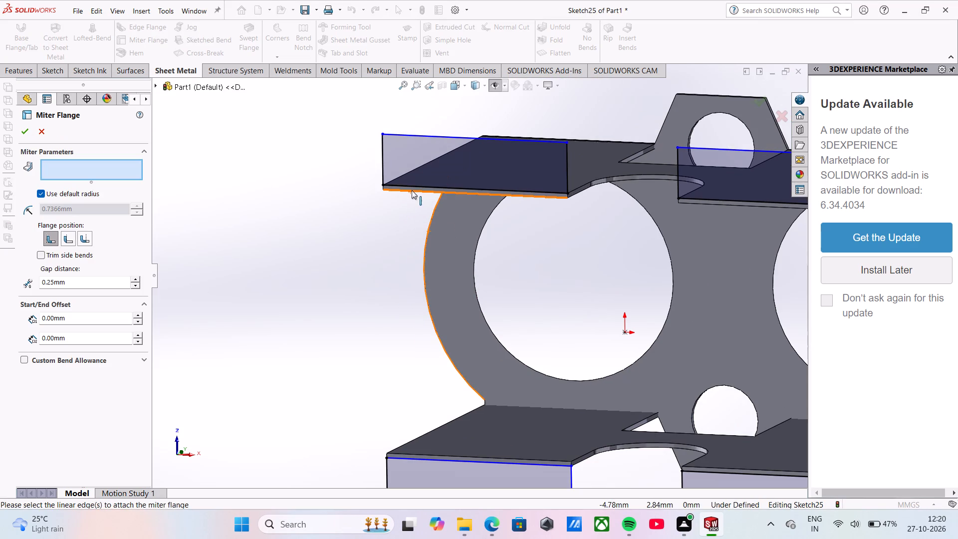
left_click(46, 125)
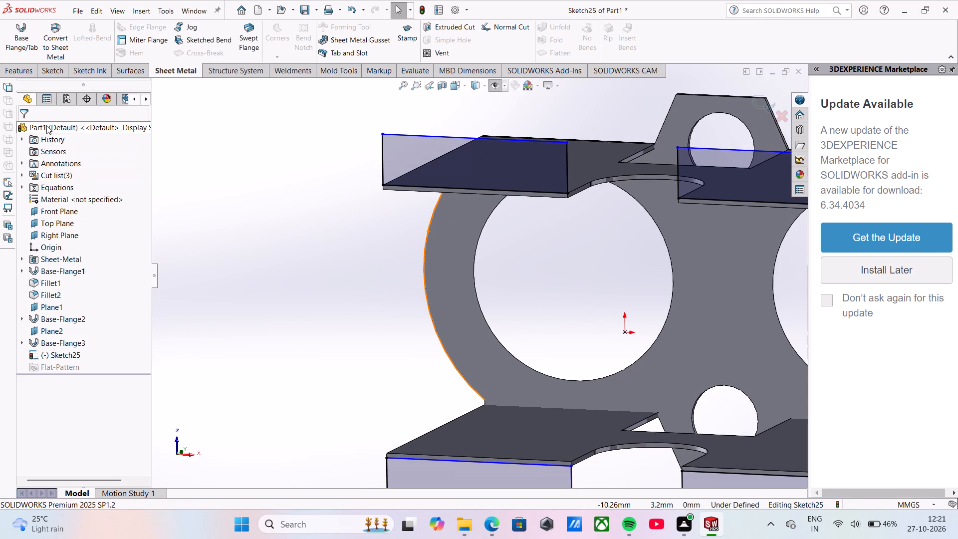
From the bottom view, sketch a corner rectangle about 4.16 mm long over the leg's edge strip adjoining the upper-left foot.
scroll(435, 188, "up", 3)
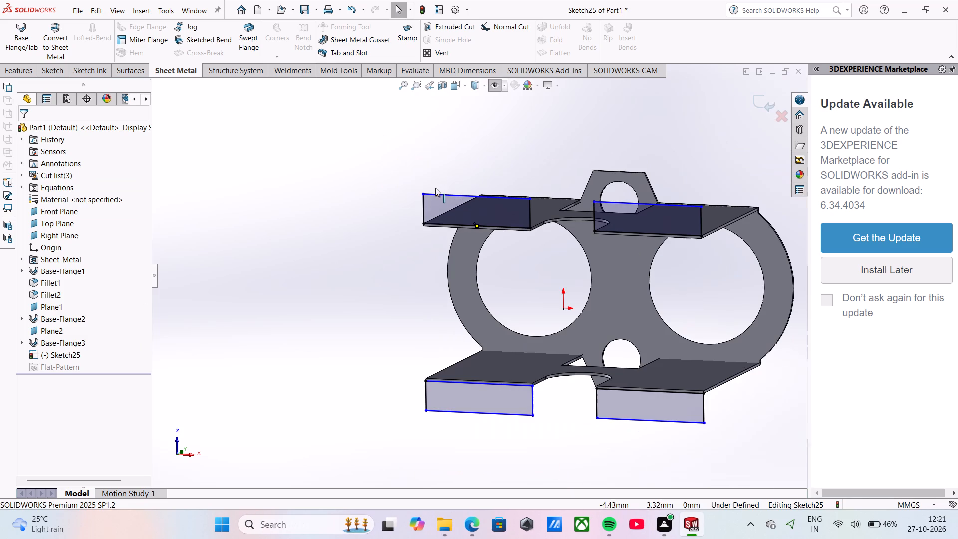
left_click(462, 85)
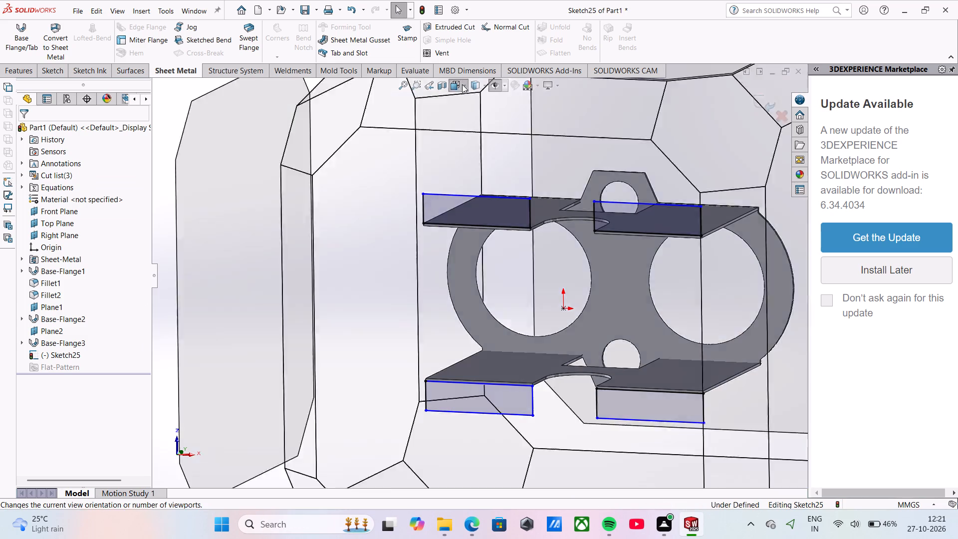
left_click(346, 297)
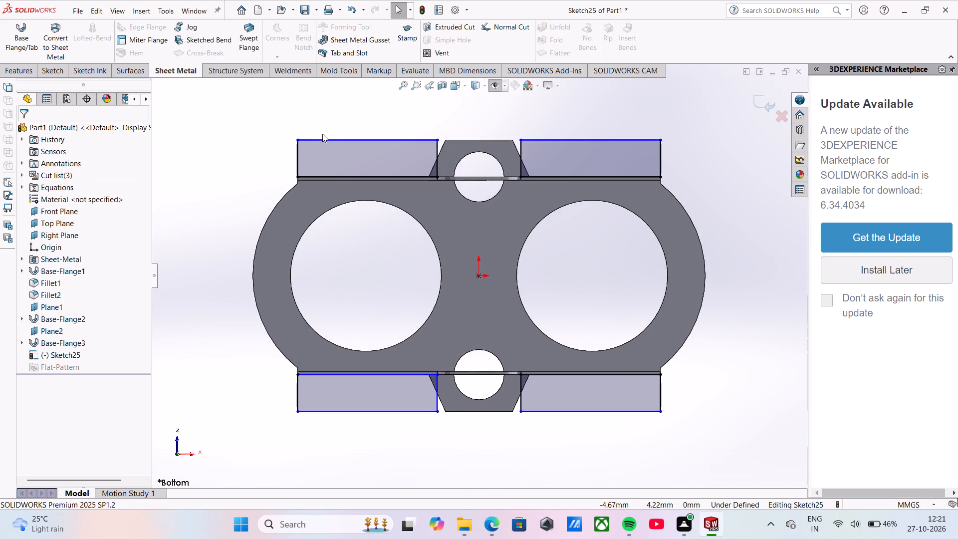
scroll(324, 134, "down", 4)
left_click(41, 66)
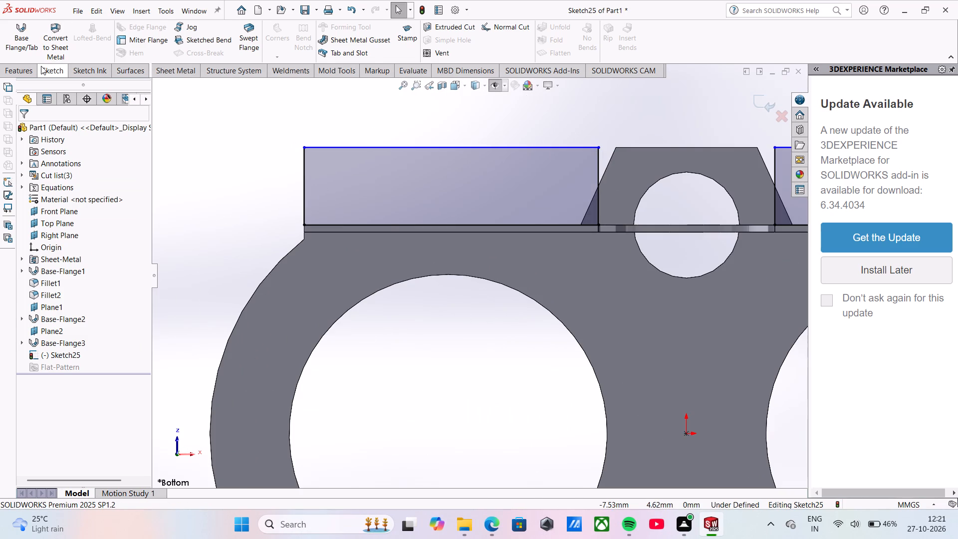
left_click(68, 38)
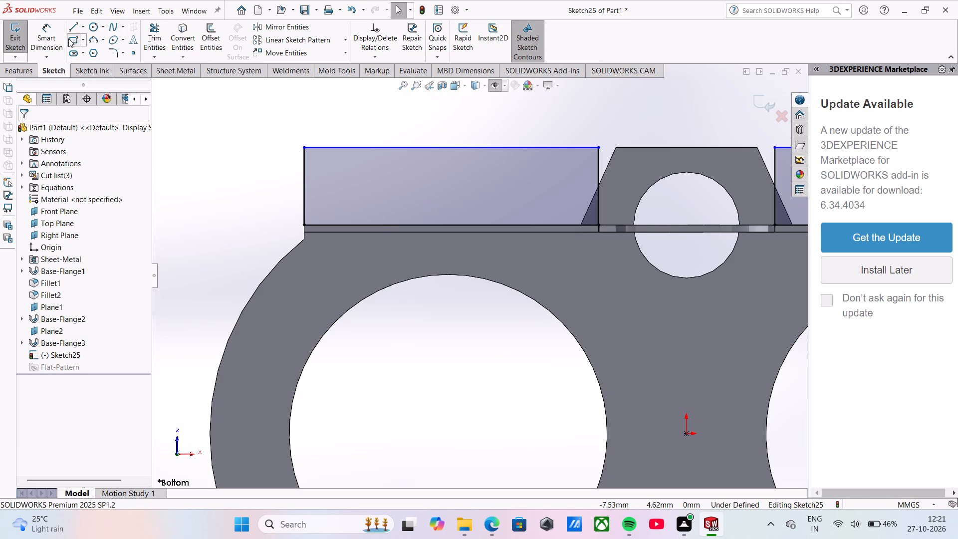
scroll(275, 217, "down", 5)
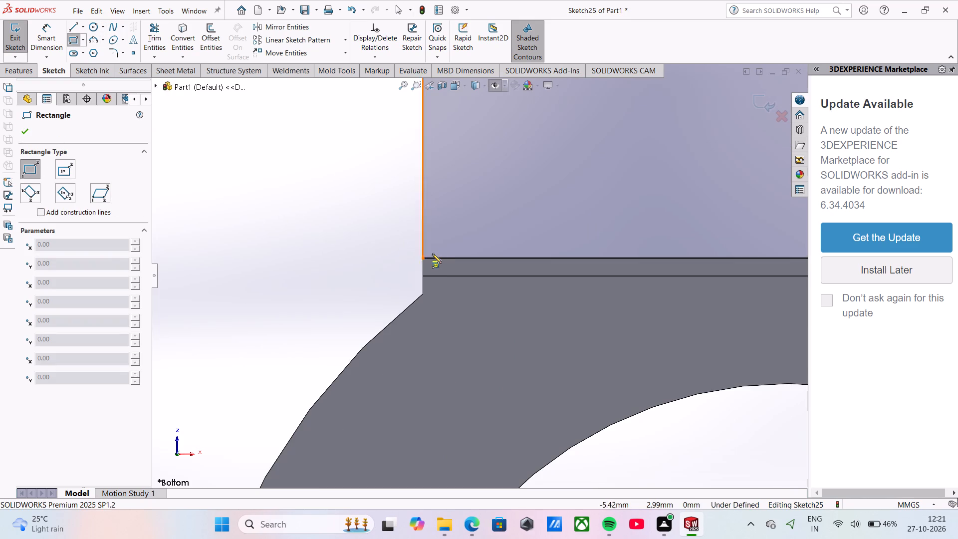
left_click(425, 258)
scroll(579, 281, "up", 2)
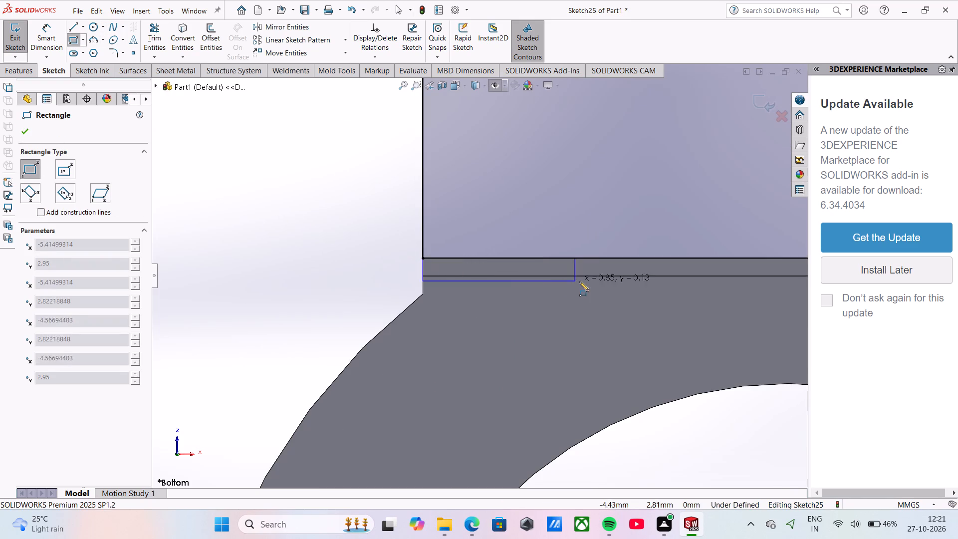
scroll(579, 281, "up", 8)
scroll(591, 269, "down", 6)
scroll(529, 277, "down", 5)
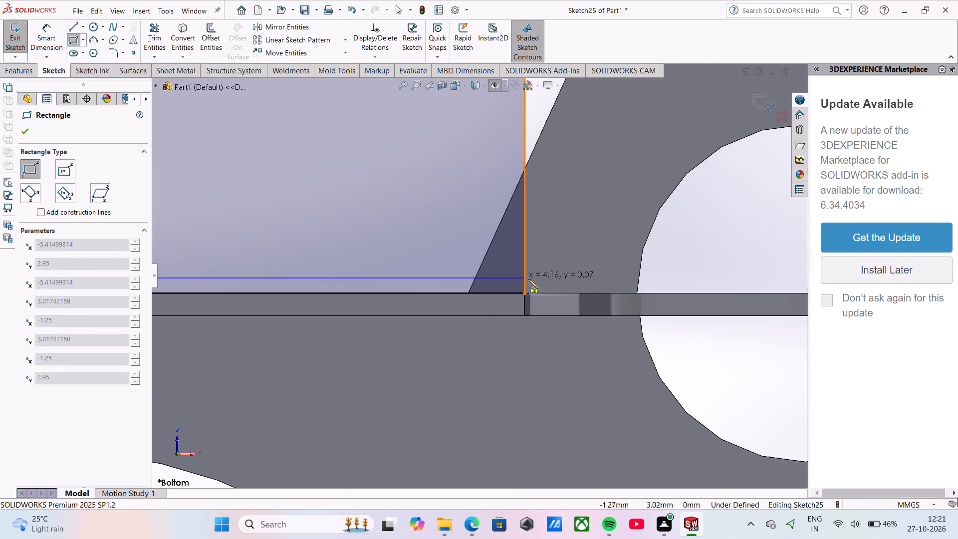
left_click(524, 316)
Sketch a matching corner rectangle over the leg's edge strip adjoining the upper-right foot, spanning the foot's full length and the strip's thickness.
scroll(524, 314, "up", 2)
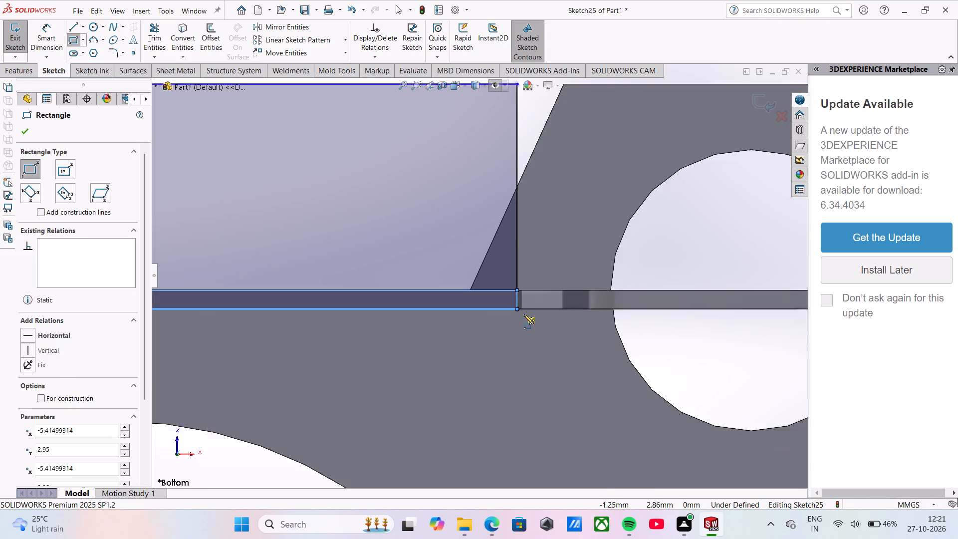
scroll(524, 314, "up", 7)
scroll(554, 276, "down", 8)
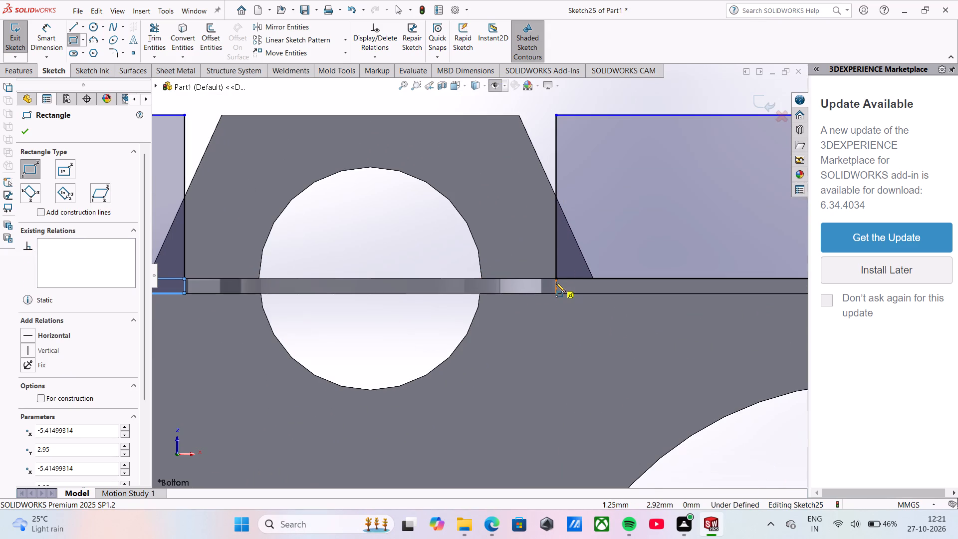
left_click(556, 279)
scroll(617, 298, "up", 4)
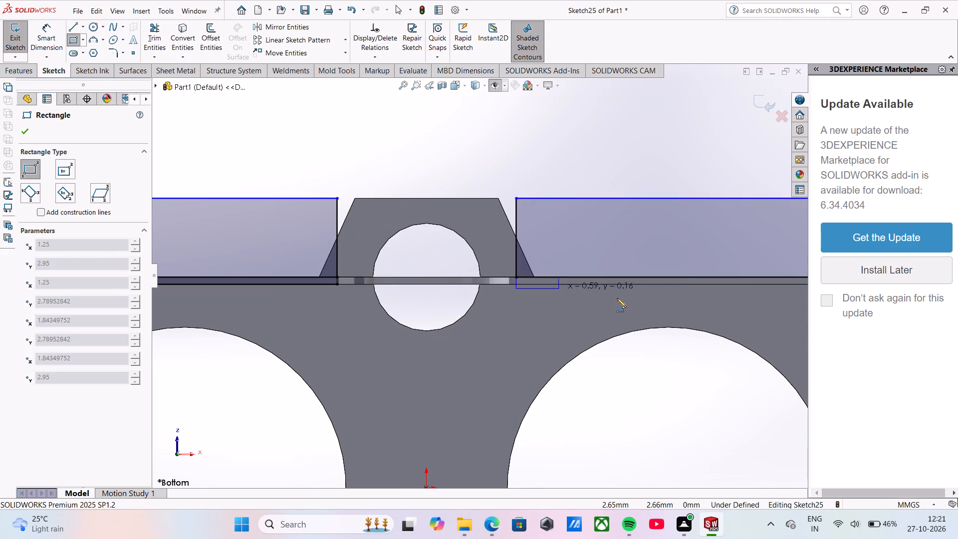
scroll(688, 289, "up", 2)
scroll(699, 277, "down", 5)
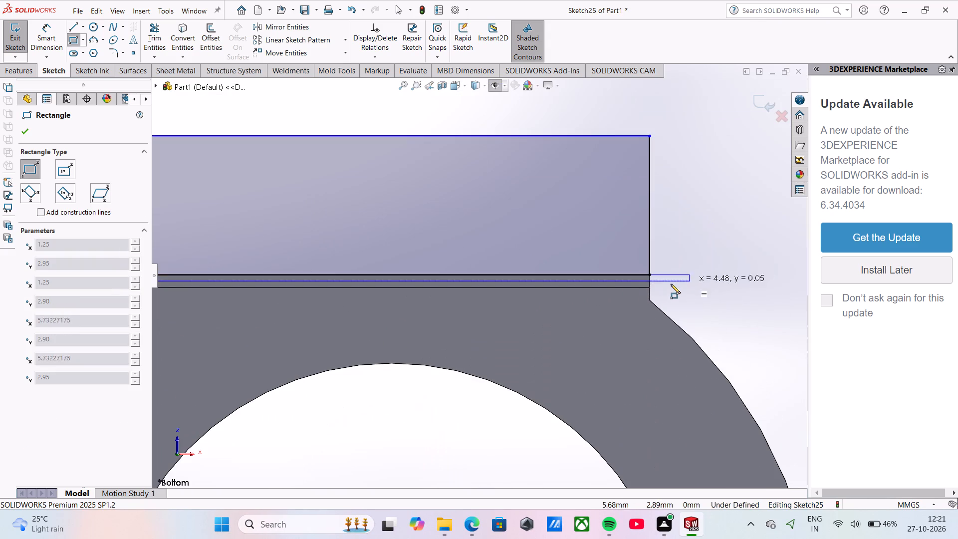
left_click(647, 289)
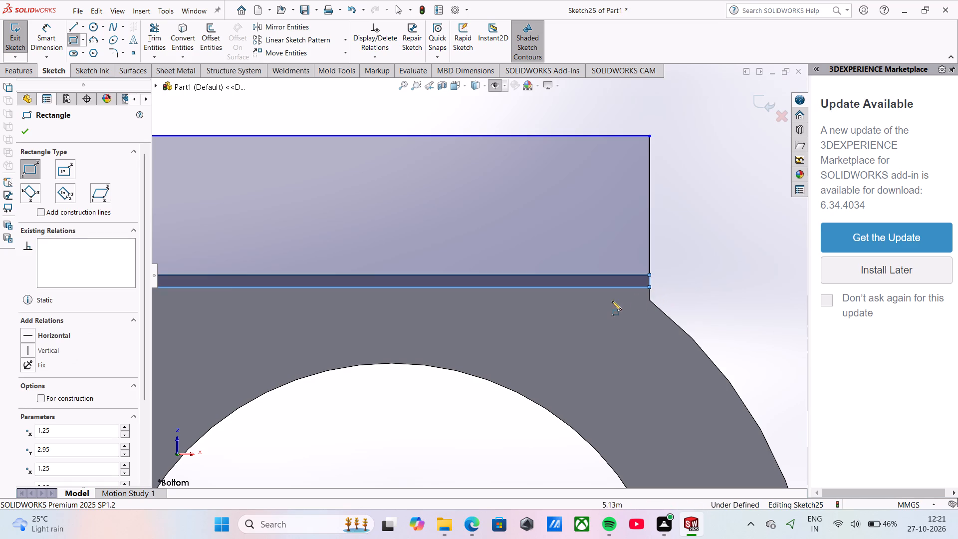
Sketch a corner rectangle about 4.16 mm by 0.1 mm over the leg's edge strip adjoining the lower-right foot.
scroll(612, 301, "up", 8)
scroll(402, 451, "down", 7)
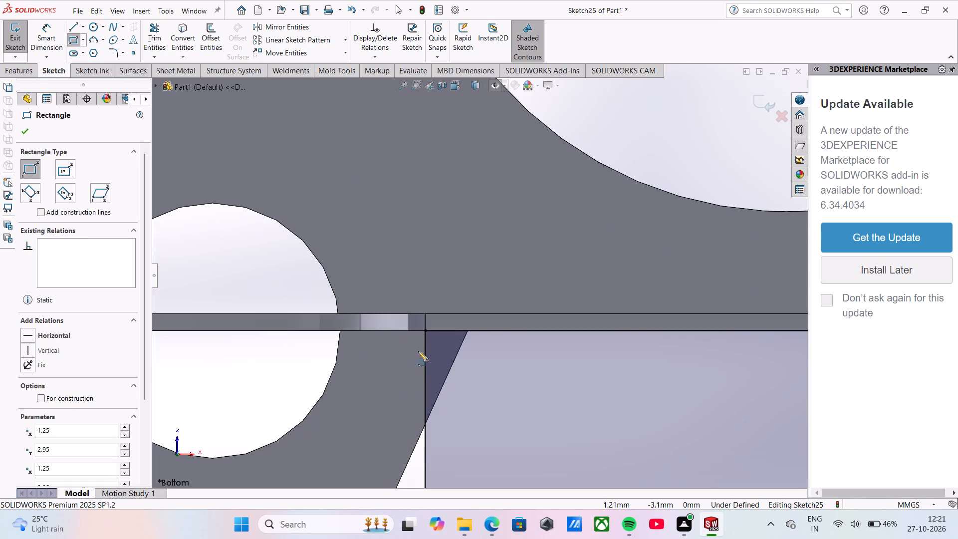
left_click(426, 314)
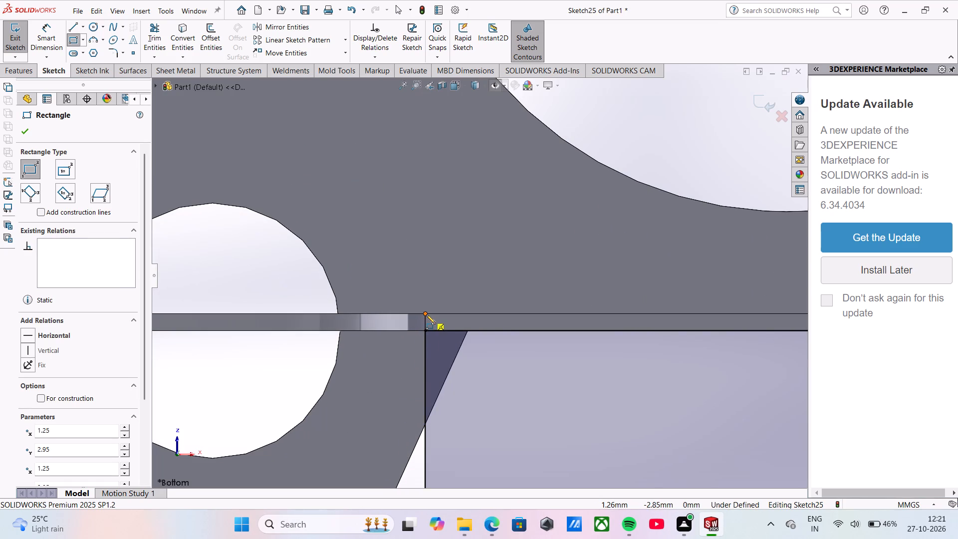
scroll(500, 335, "up", 3)
scroll(584, 316, "up", 5)
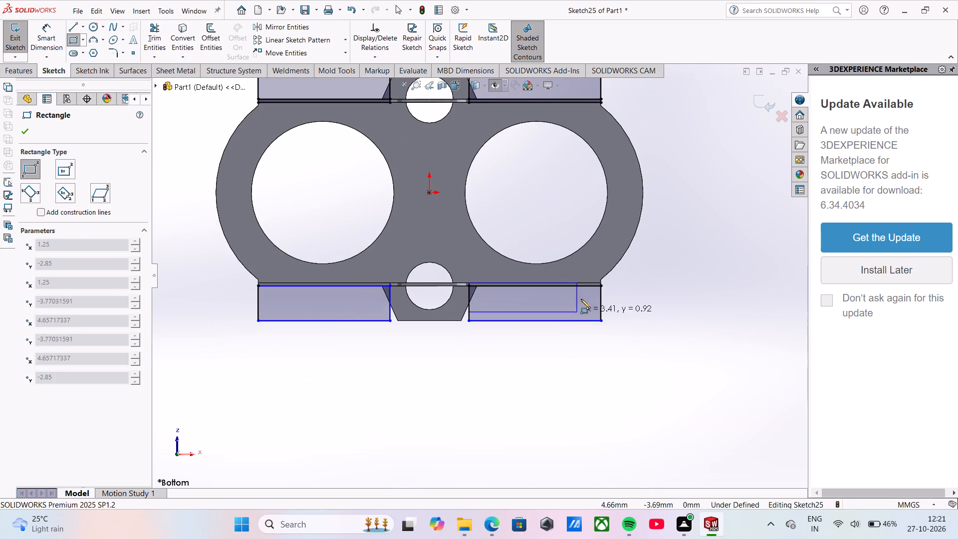
scroll(590, 287, "down", 9)
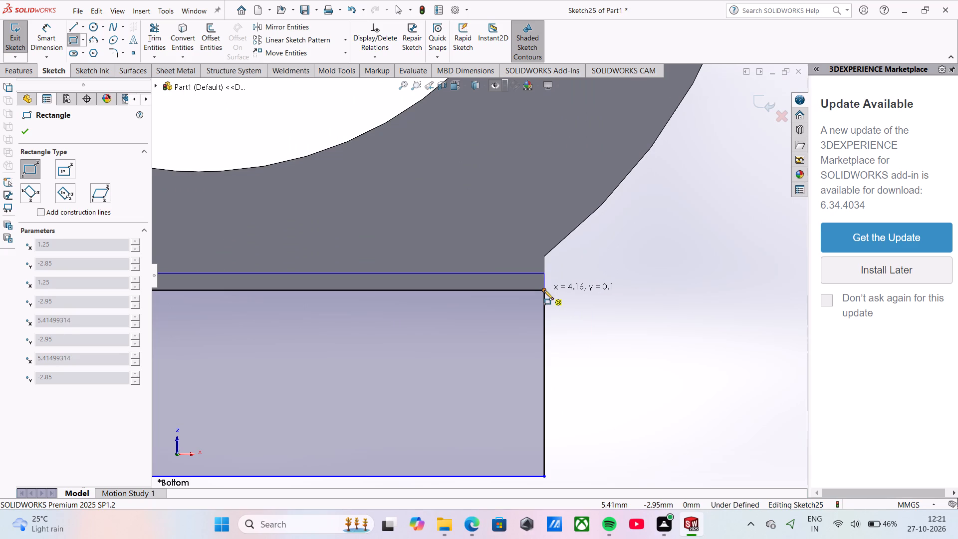
left_click(544, 290)
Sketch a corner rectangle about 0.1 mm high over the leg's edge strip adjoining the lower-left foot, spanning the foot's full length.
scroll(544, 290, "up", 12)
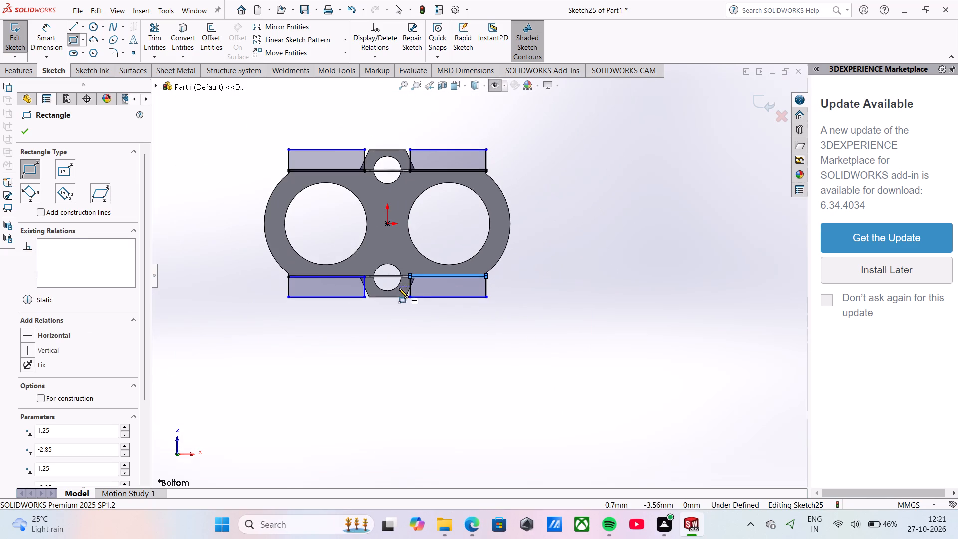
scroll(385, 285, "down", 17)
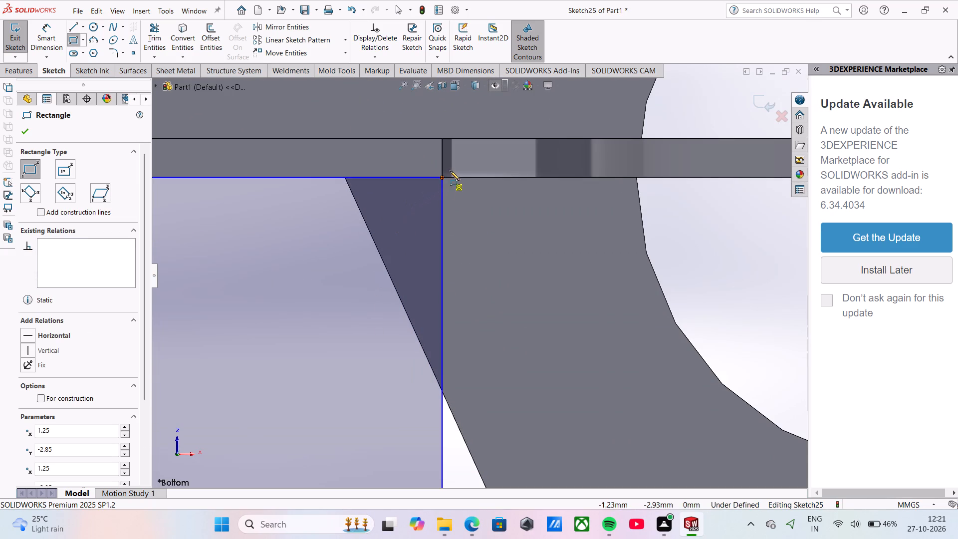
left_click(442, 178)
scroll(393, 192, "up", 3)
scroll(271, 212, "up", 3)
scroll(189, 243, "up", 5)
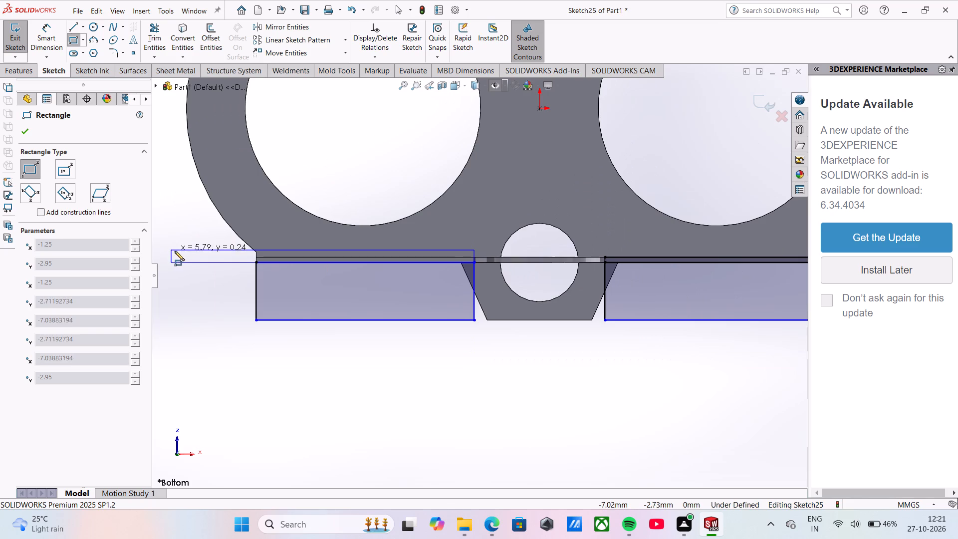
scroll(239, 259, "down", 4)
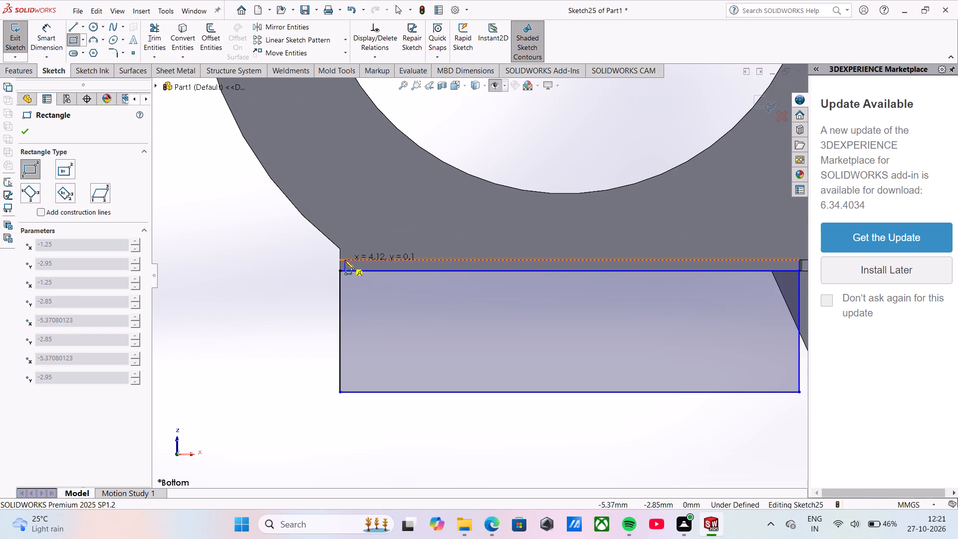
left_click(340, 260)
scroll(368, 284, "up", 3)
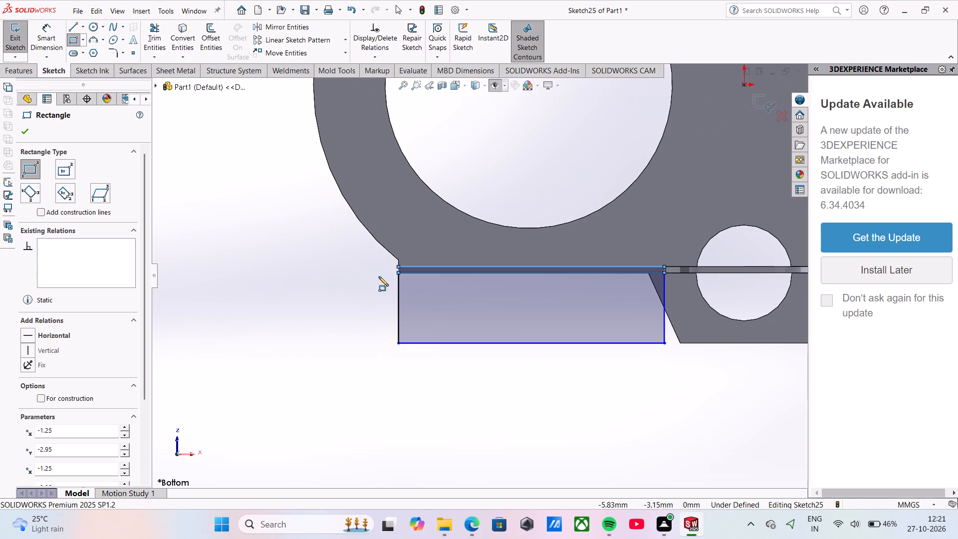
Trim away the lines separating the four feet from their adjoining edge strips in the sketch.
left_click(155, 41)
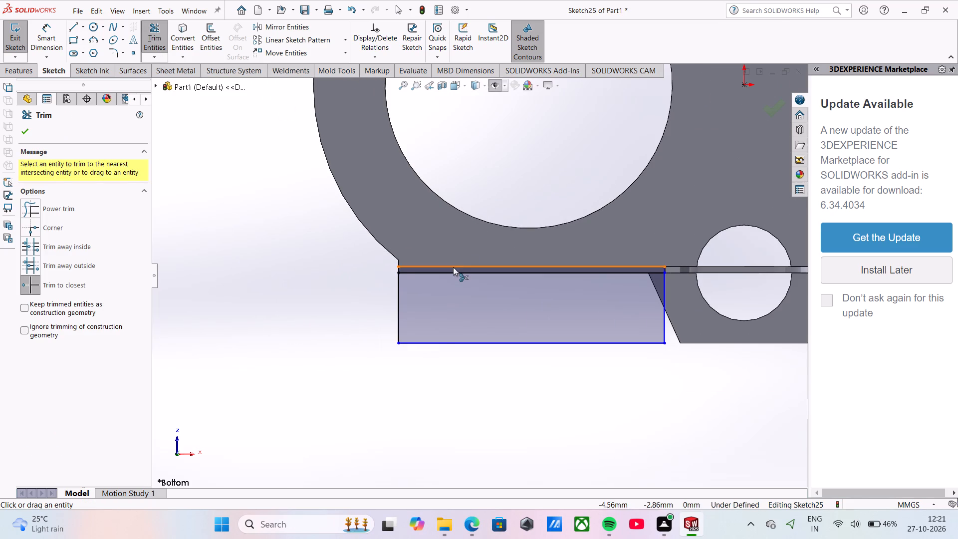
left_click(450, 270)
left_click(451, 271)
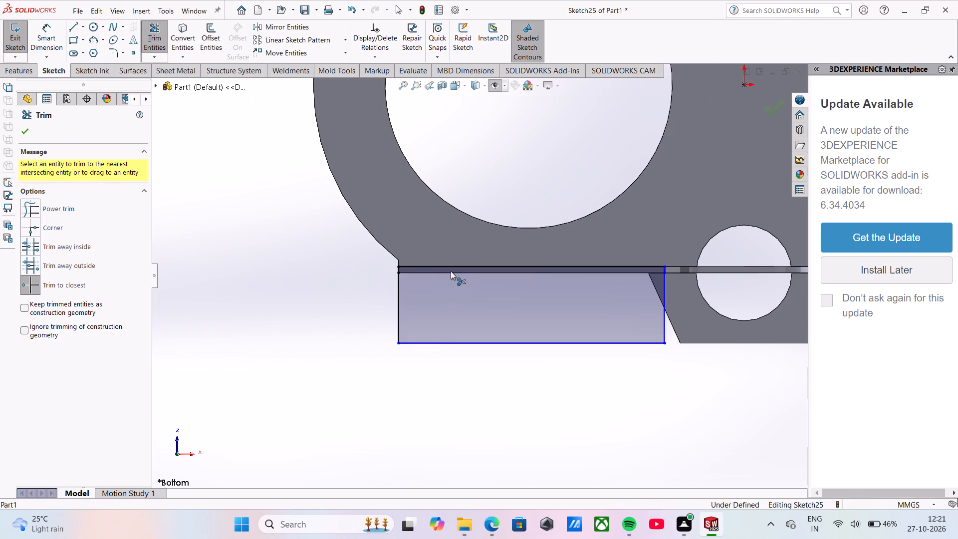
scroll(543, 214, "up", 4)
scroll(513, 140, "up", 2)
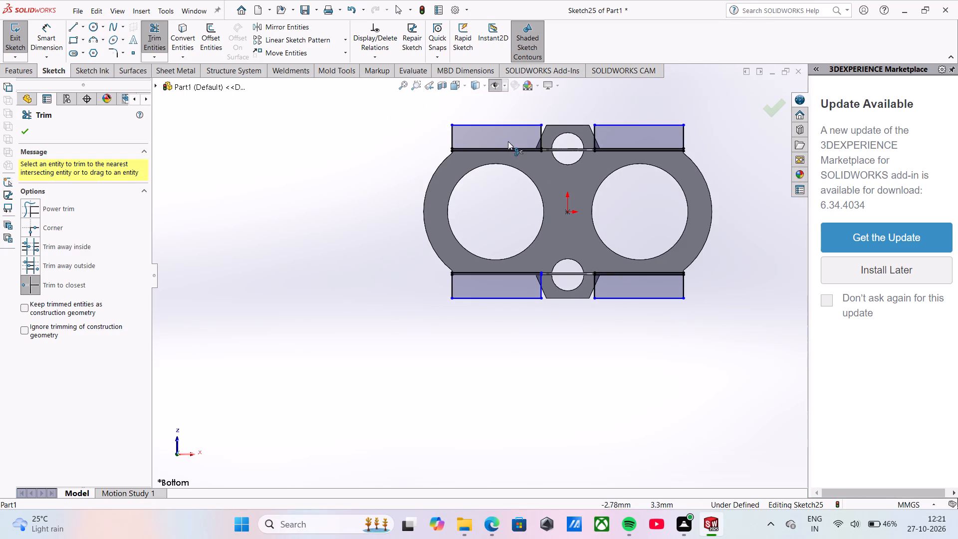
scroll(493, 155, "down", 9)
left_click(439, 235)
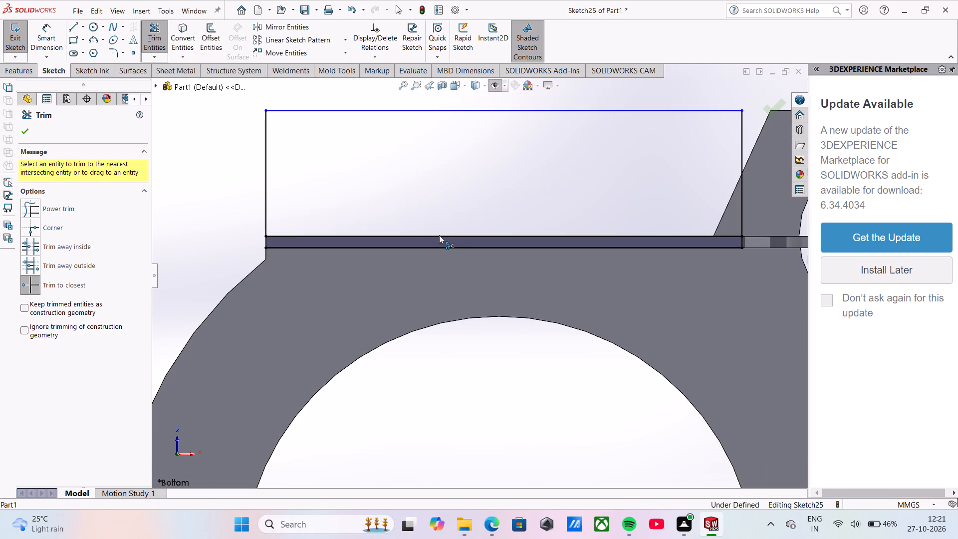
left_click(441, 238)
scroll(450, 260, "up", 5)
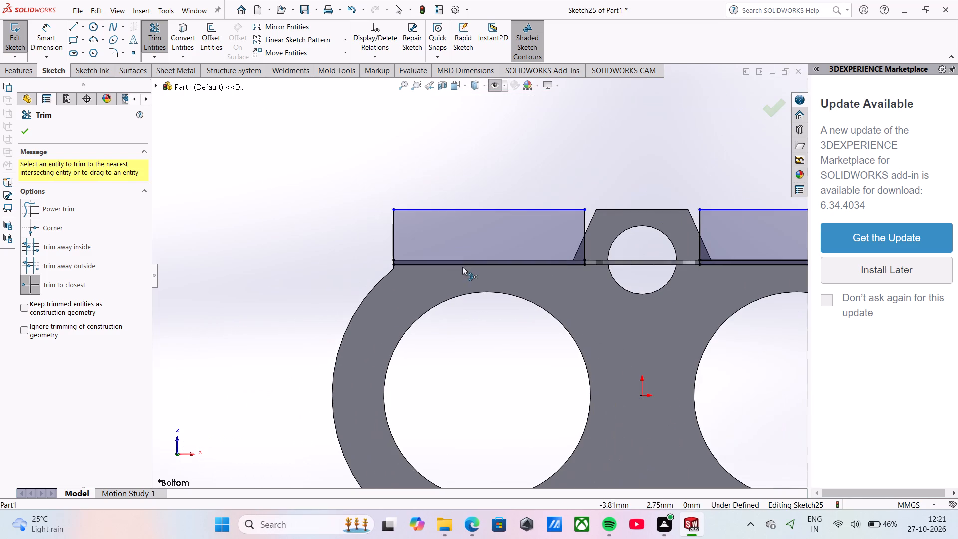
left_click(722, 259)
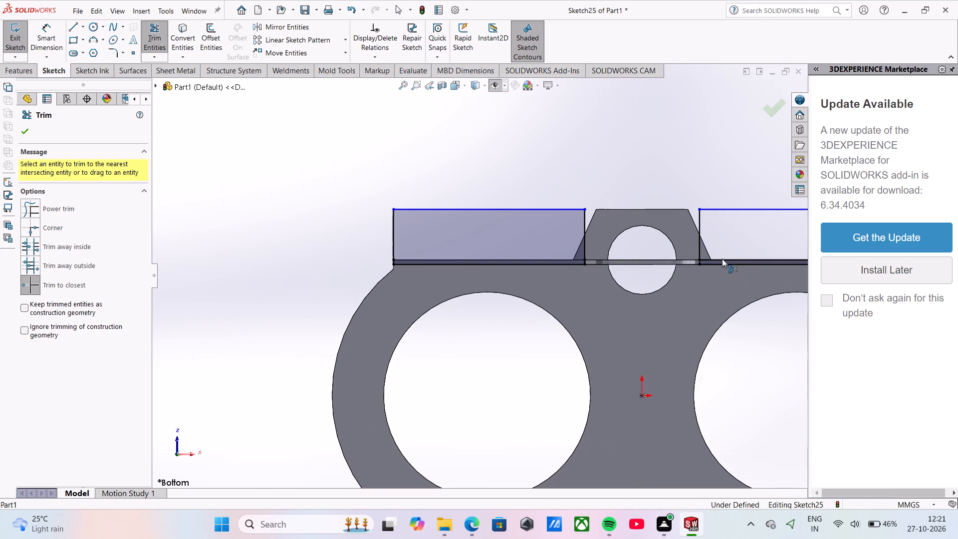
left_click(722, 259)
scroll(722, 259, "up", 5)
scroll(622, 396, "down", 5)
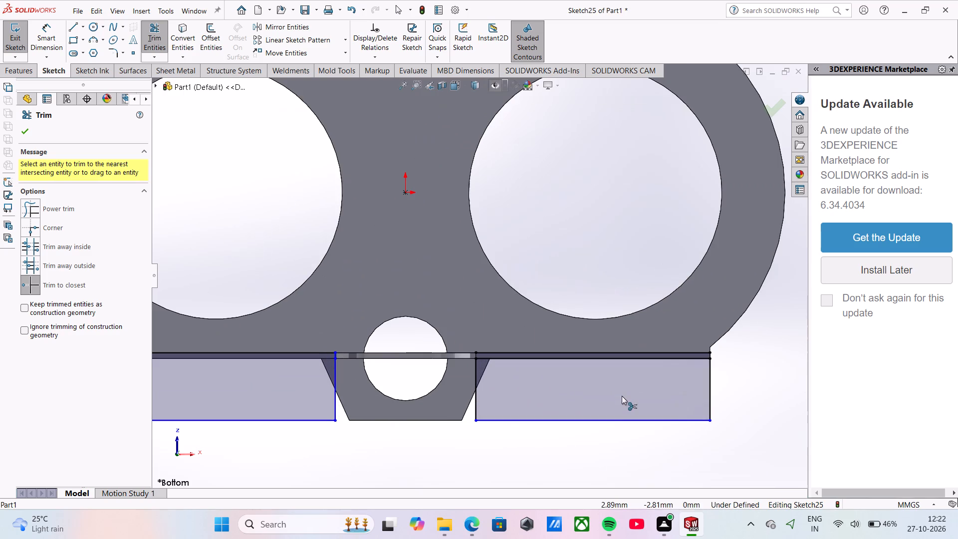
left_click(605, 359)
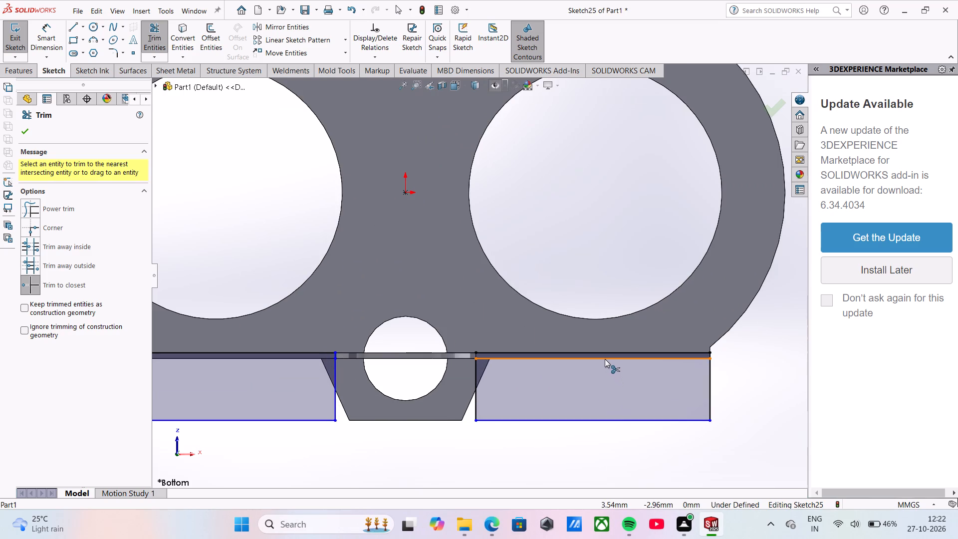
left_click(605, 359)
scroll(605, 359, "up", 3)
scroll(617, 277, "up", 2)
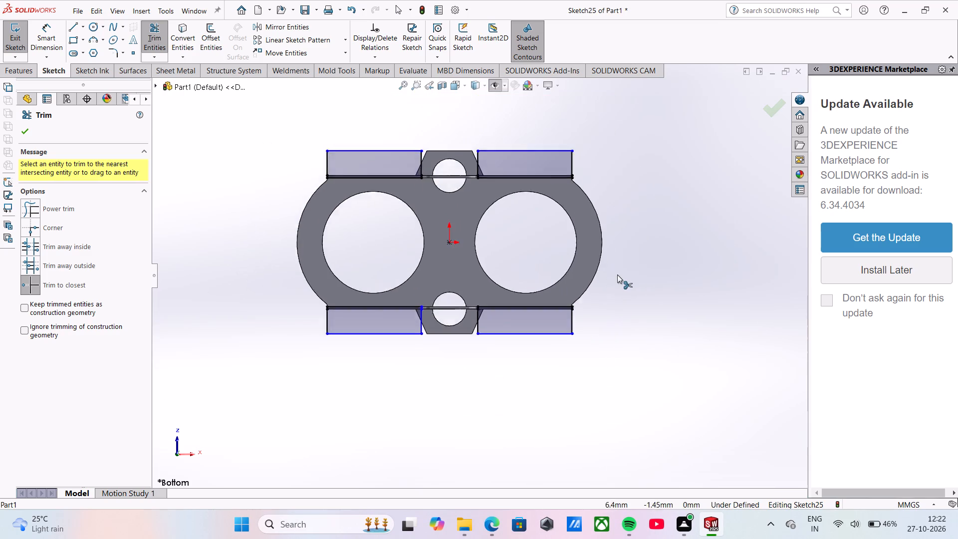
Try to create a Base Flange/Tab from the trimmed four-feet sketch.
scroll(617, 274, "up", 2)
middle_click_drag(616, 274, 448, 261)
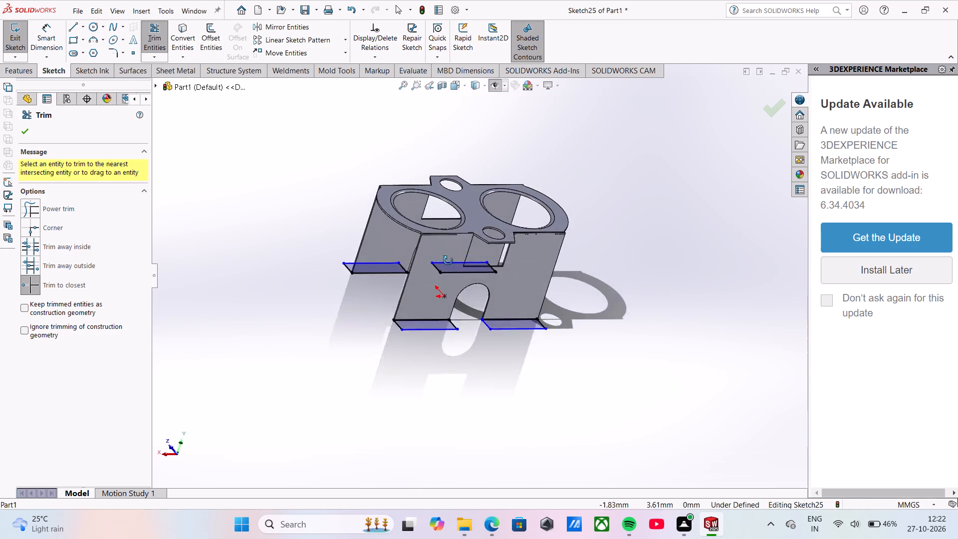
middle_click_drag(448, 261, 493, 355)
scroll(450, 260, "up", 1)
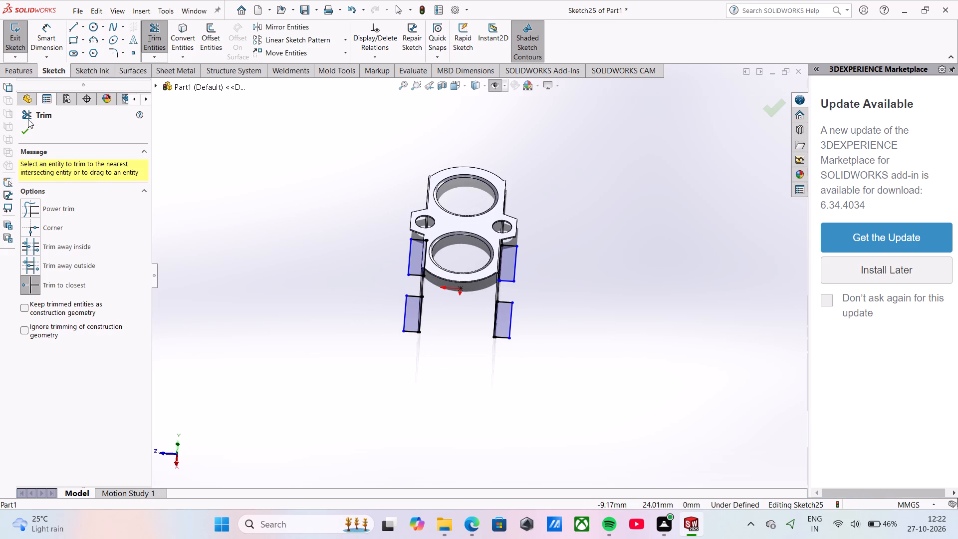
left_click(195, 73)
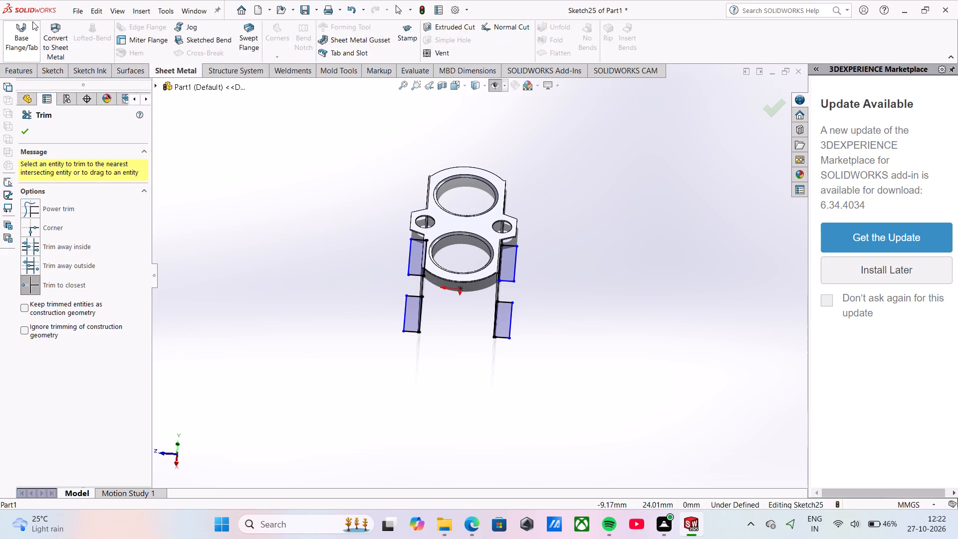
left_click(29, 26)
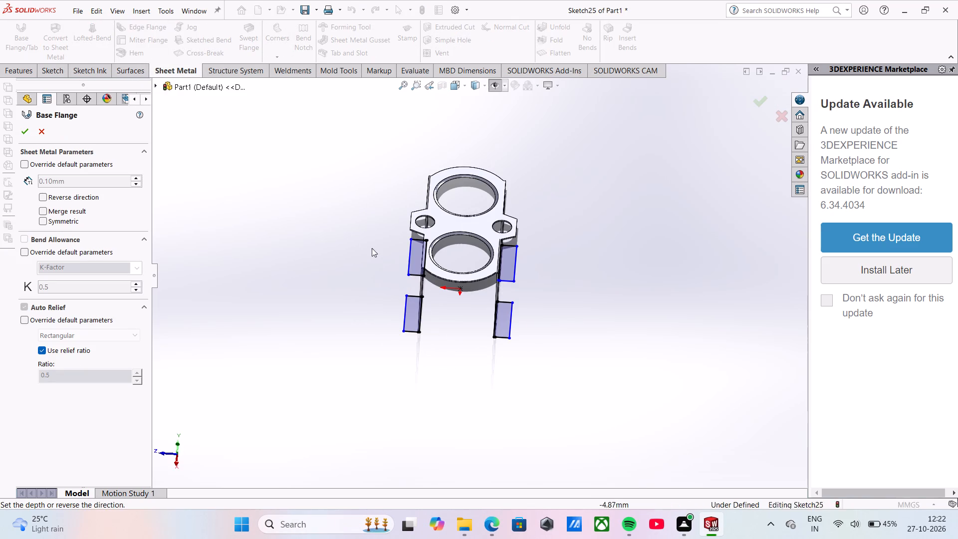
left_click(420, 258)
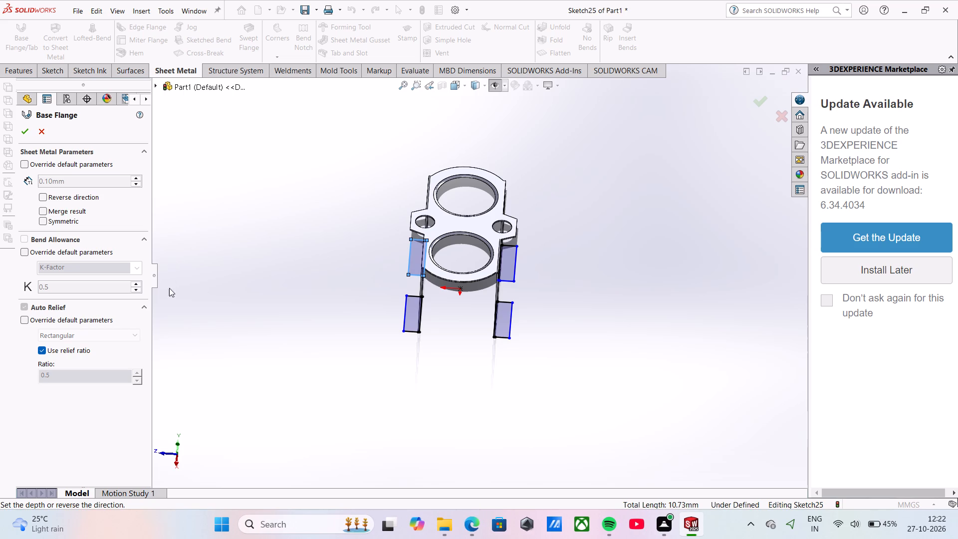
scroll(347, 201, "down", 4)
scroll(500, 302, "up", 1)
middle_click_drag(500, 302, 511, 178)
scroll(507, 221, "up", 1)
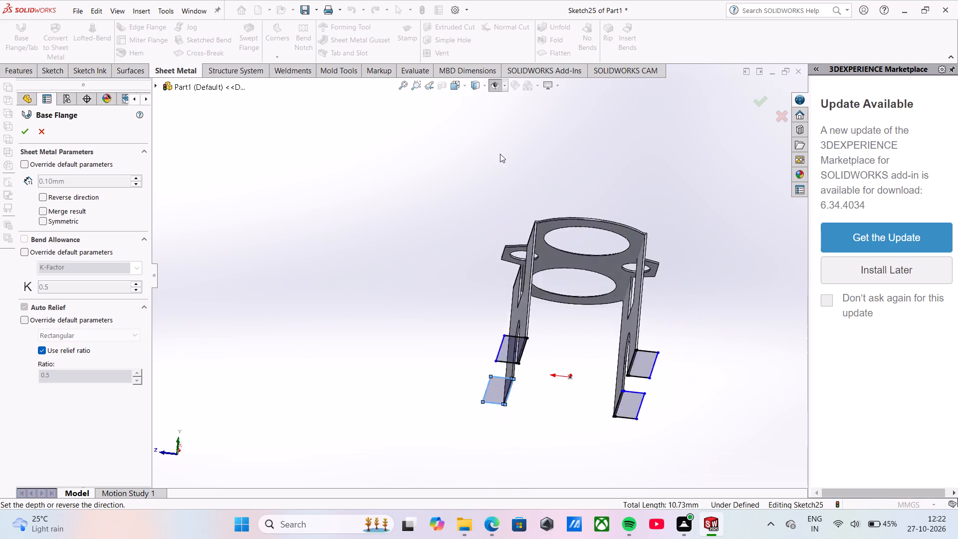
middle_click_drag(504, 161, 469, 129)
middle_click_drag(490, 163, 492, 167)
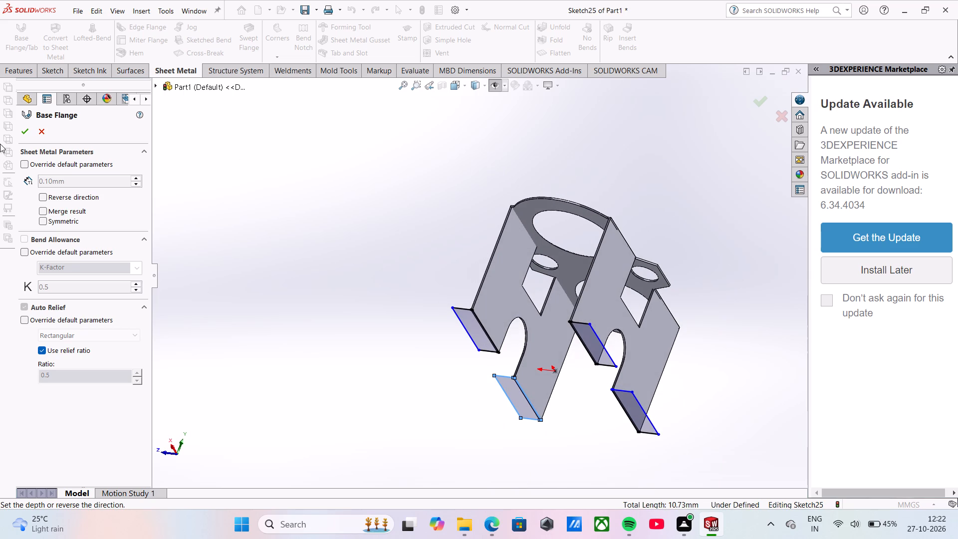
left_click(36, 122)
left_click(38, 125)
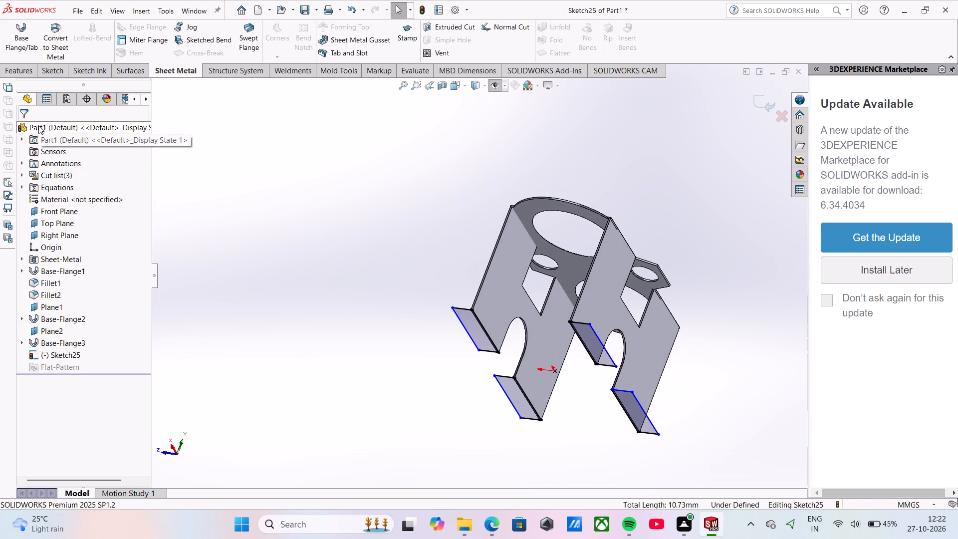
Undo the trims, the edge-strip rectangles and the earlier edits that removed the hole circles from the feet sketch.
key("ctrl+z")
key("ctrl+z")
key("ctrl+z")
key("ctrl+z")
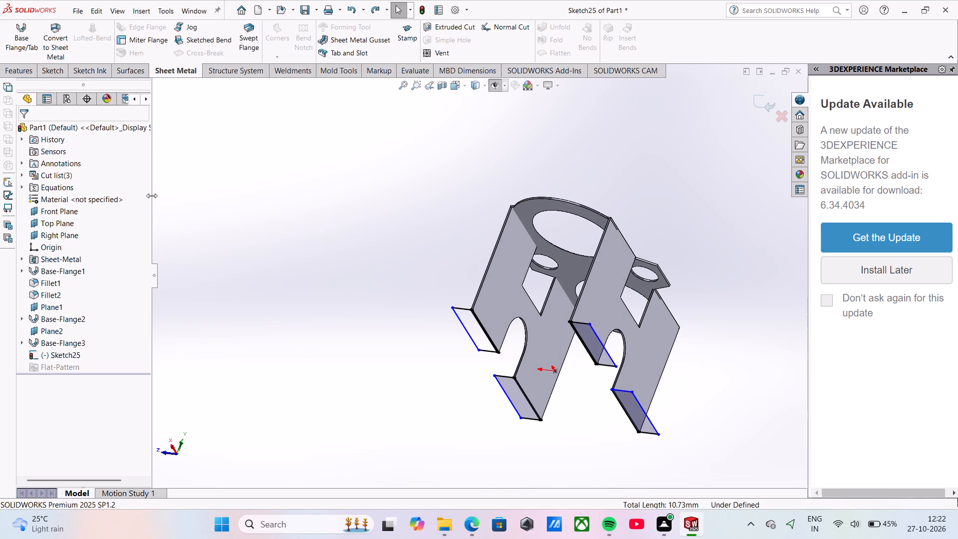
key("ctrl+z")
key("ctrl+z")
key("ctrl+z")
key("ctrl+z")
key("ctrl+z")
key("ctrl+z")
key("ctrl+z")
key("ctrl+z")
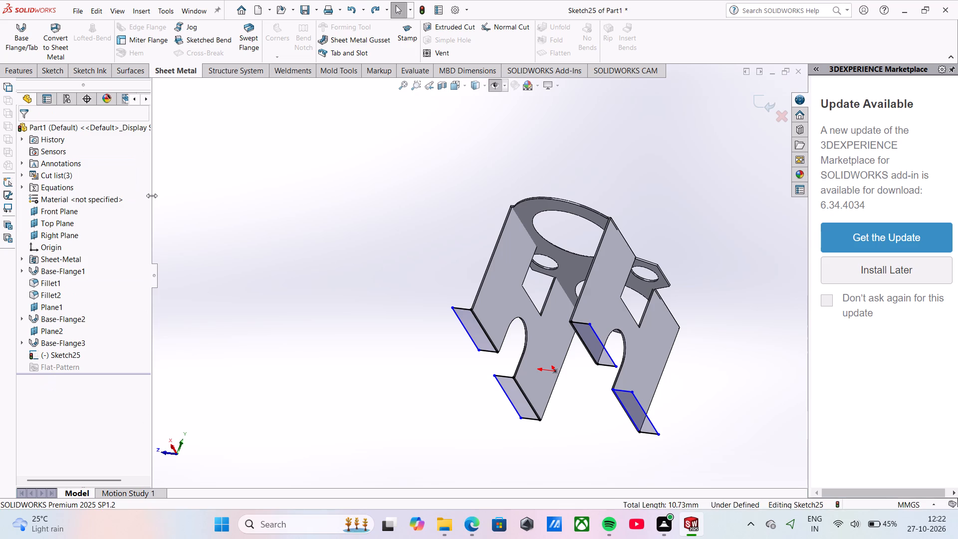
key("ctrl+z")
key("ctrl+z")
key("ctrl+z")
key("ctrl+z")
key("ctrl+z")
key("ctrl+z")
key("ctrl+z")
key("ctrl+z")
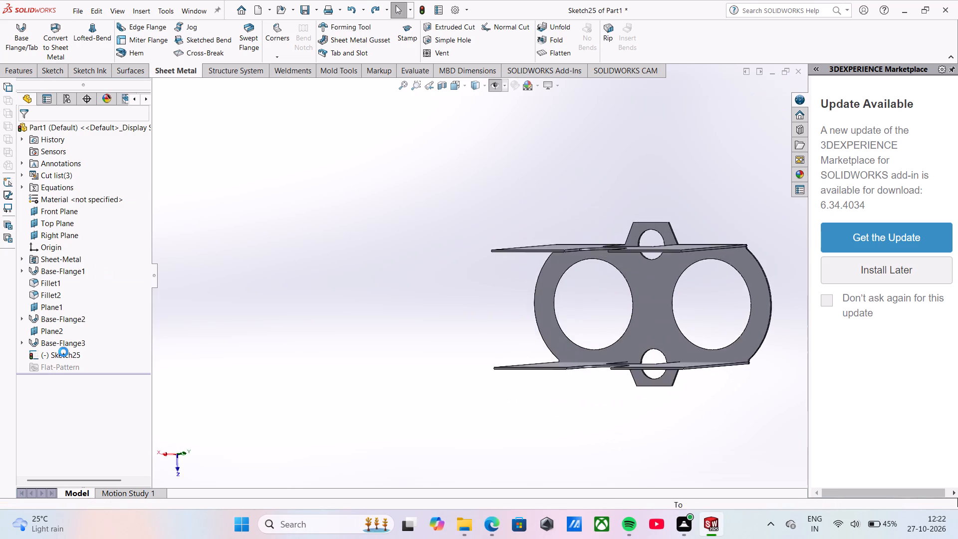
Delete the four-feet sketch, Sketch25, from the part.
right_click(63, 352, "ctrl")
left_click(61, 354)
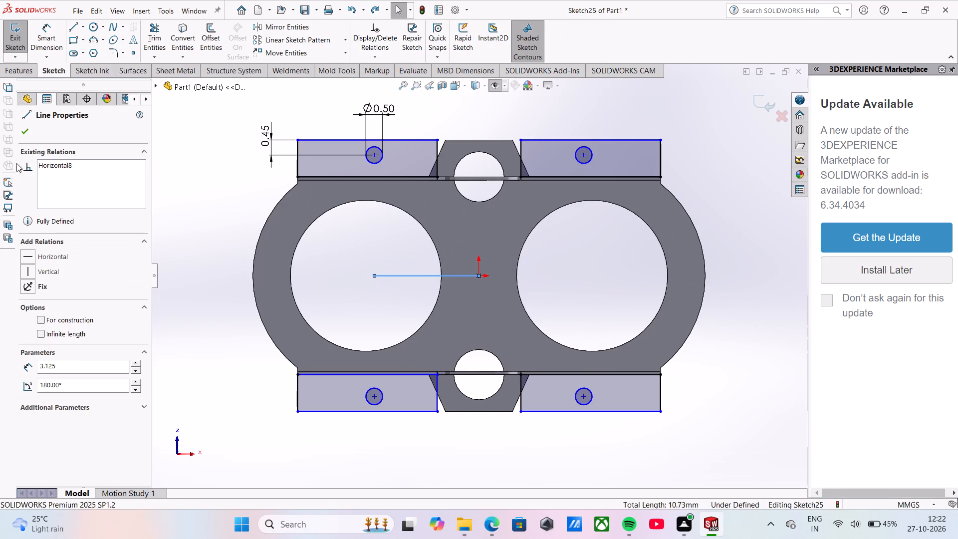
left_click(27, 129)
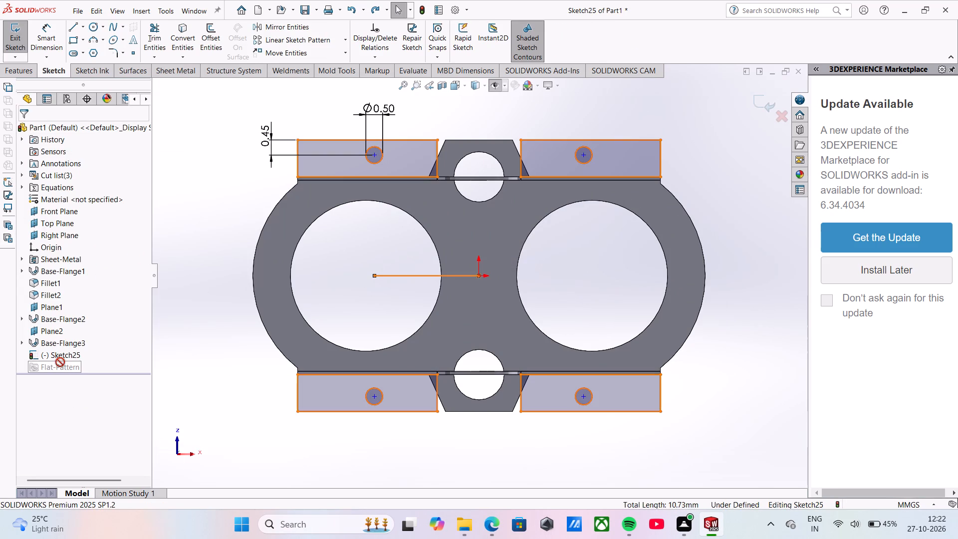
right_click(57, 356)
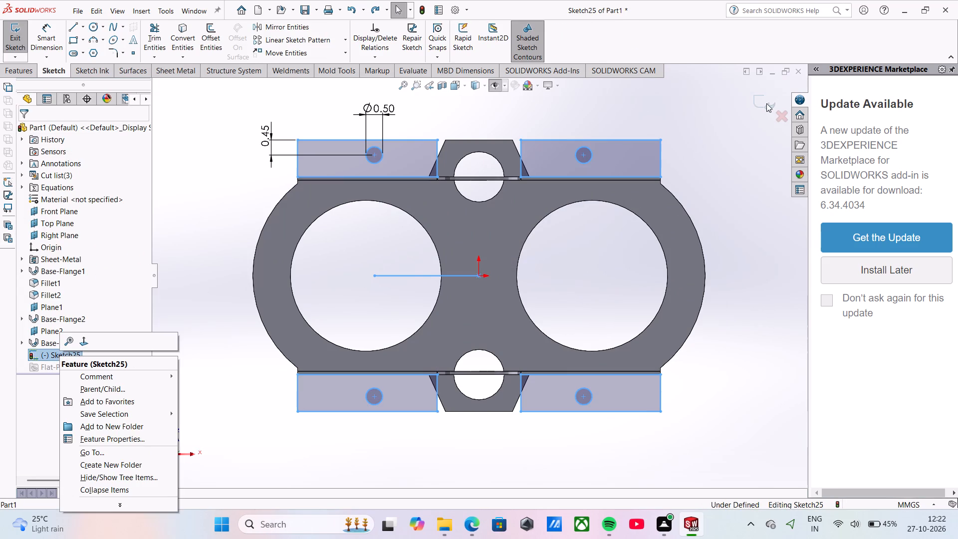
left_click(766, 103)
right_click(33, 359)
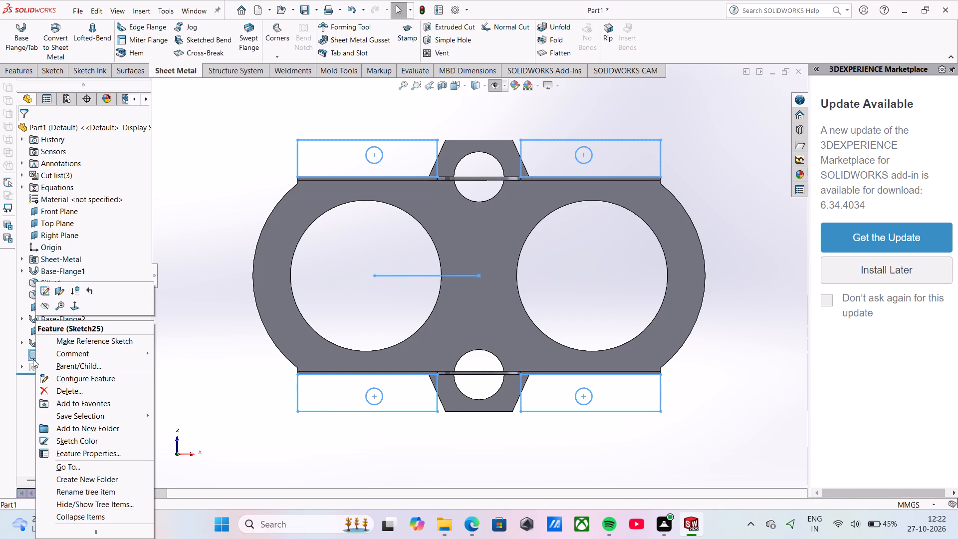
left_click(68, 396)
Start an Edge Flange on the outer end edge of one leg, with the flange bending outward at 90 degrees.
scroll(329, 306, "up", 1)
middle_click_drag(329, 306, 329, 288)
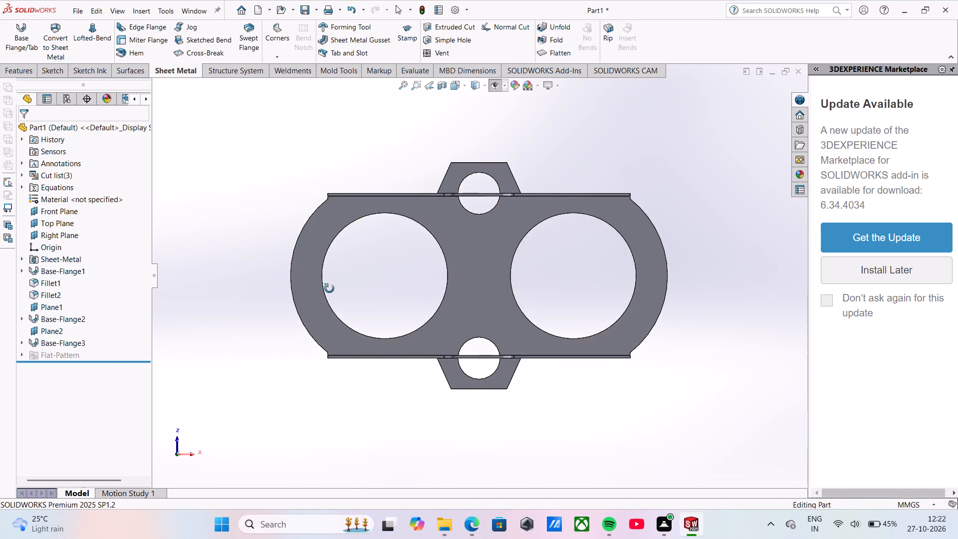
middle_click_drag(329, 288, 423, 161)
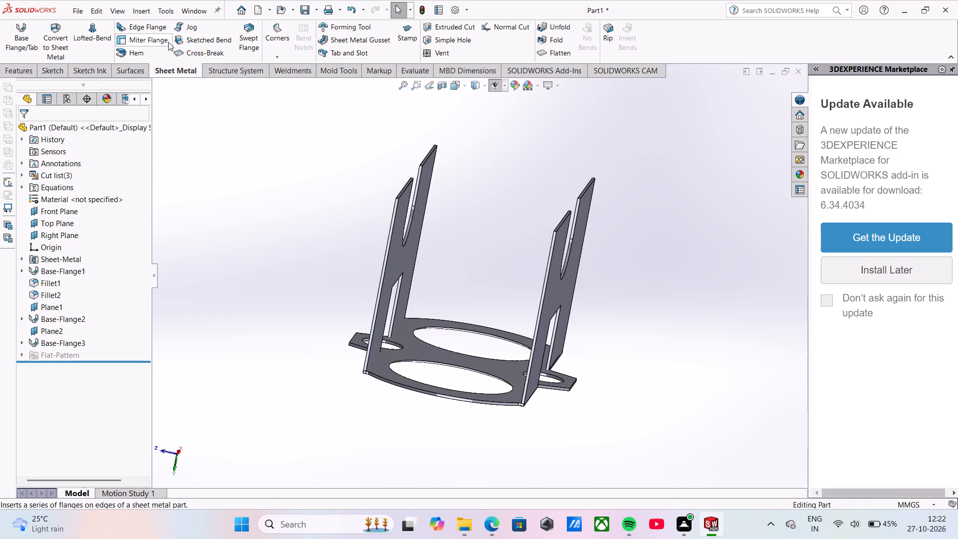
left_click(139, 32)
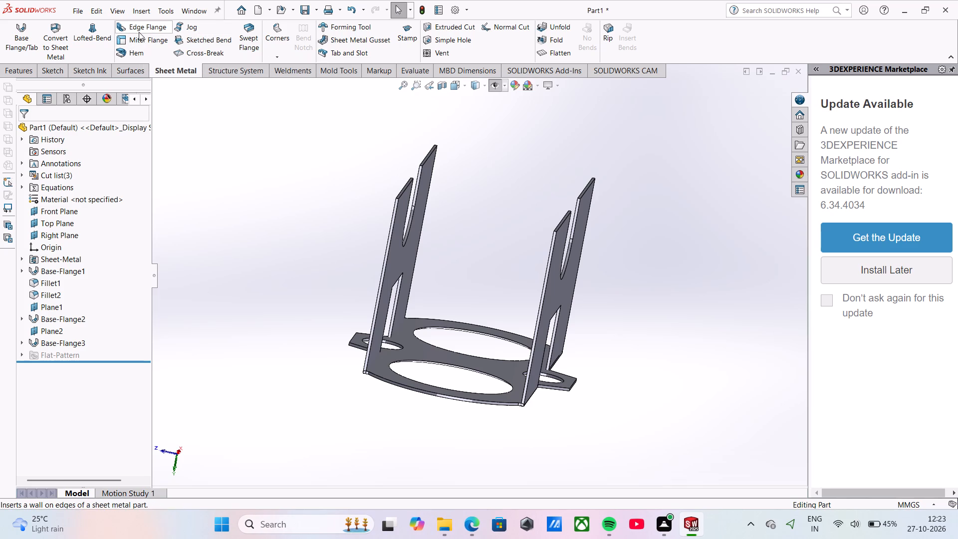
scroll(457, 210, "down", 3)
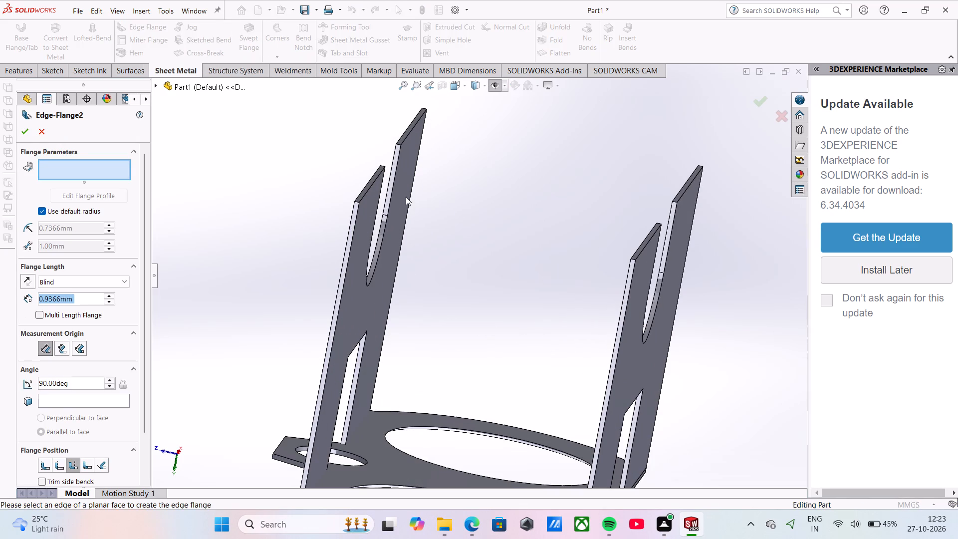
left_click(364, 188)
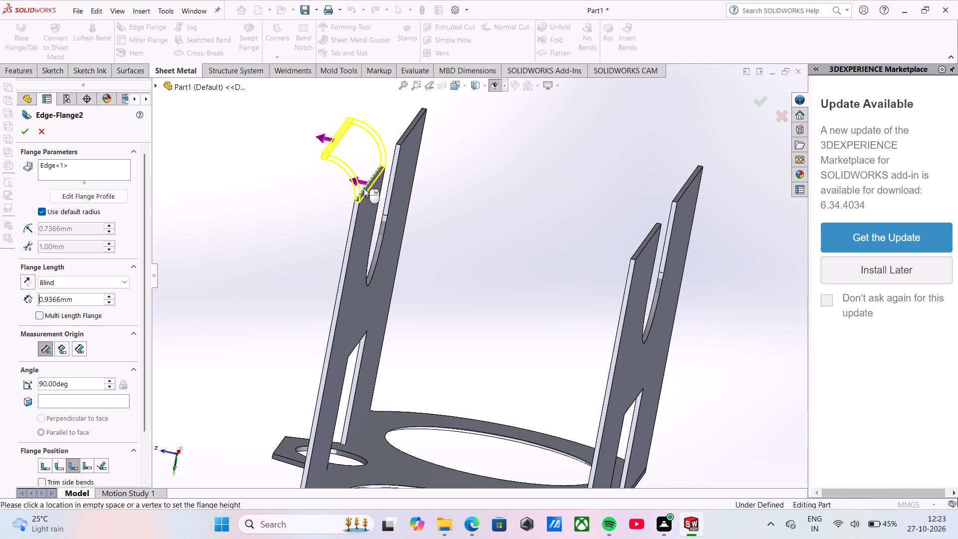
middle_click_drag(383, 198, 391, 185)
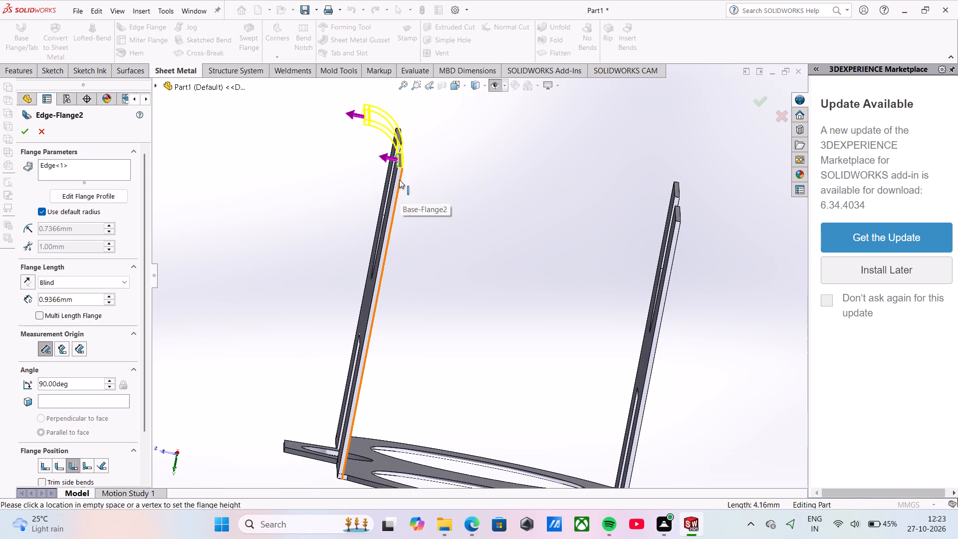
middle_click_drag(398, 172, 397, 164)
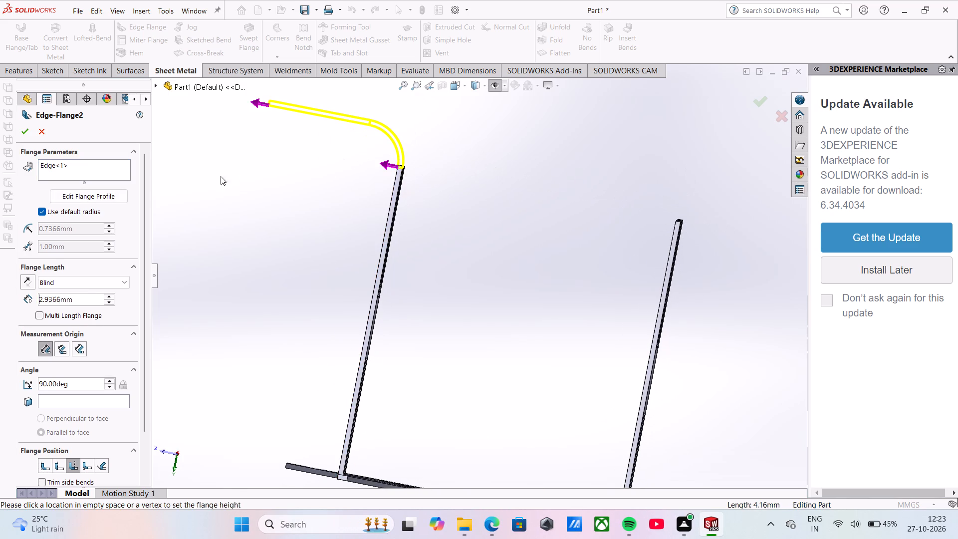
Edit the flange profile, dimension its outward length to 1.20 mm, and finish the edge flange.
left_click(110, 194)
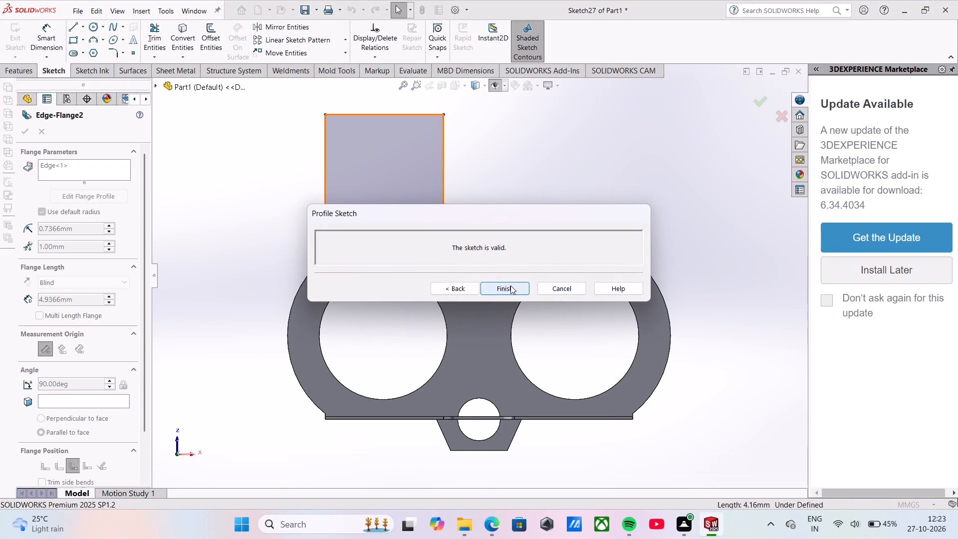
left_click_drag(473, 207, 473, 332)
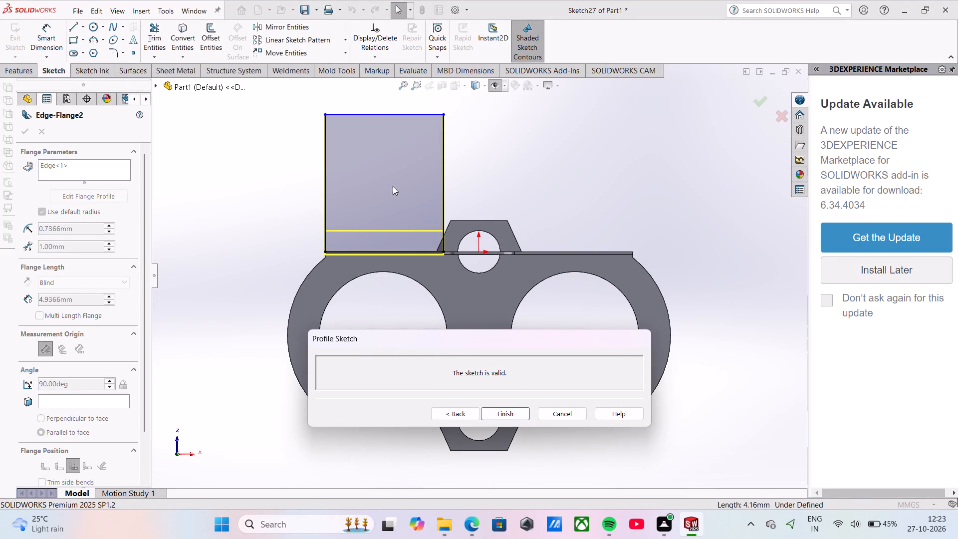
left_click(56, 40)
left_click(372, 115)
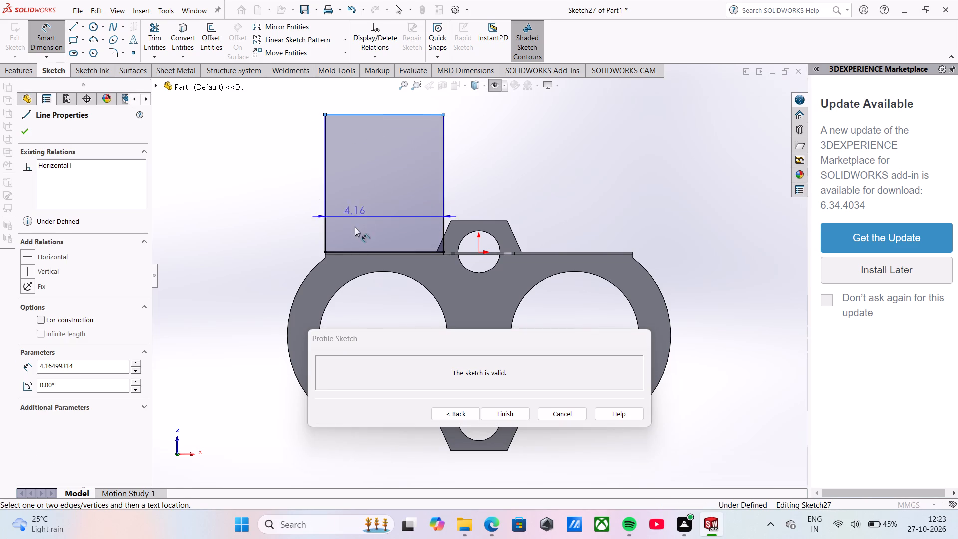
scroll(353, 251, "down", 6)
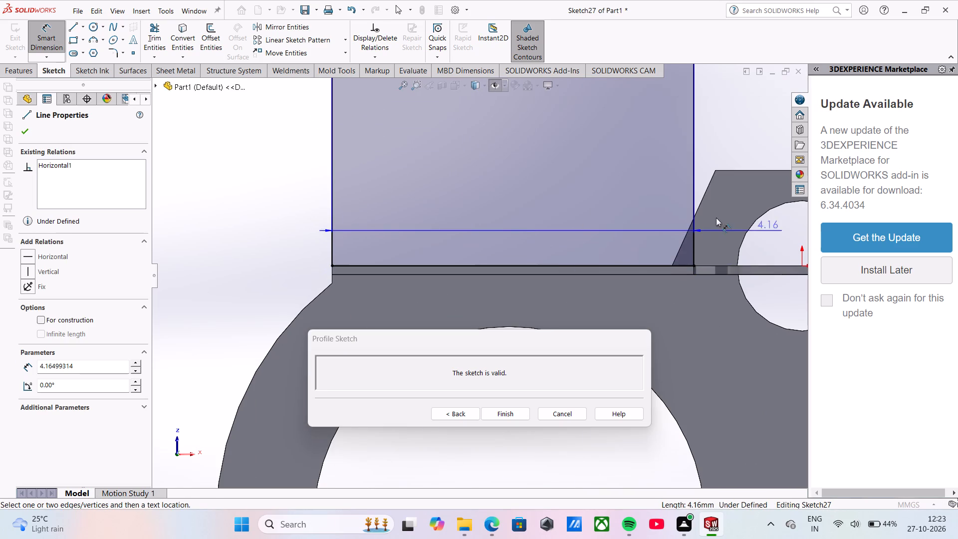
scroll(663, 260, "down", 6)
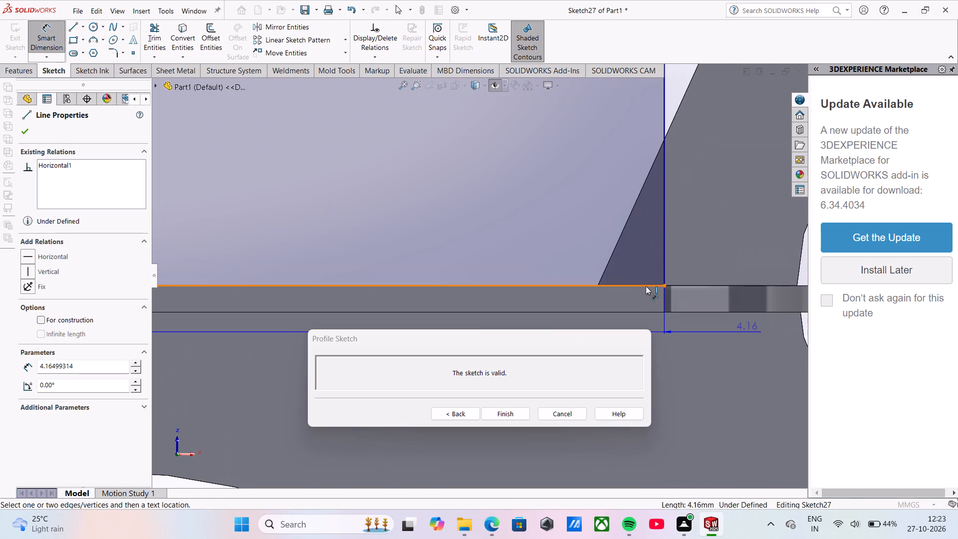
left_click(636, 312)
scroll(591, 274, "up", 2)
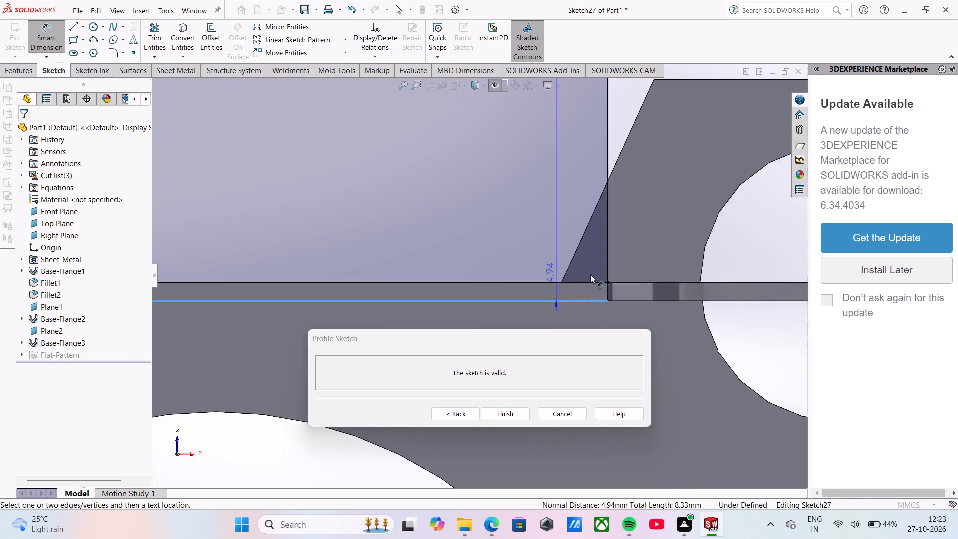
scroll(590, 274, "up", 7)
scroll(488, 244, "up", 4)
left_click(348, 224)
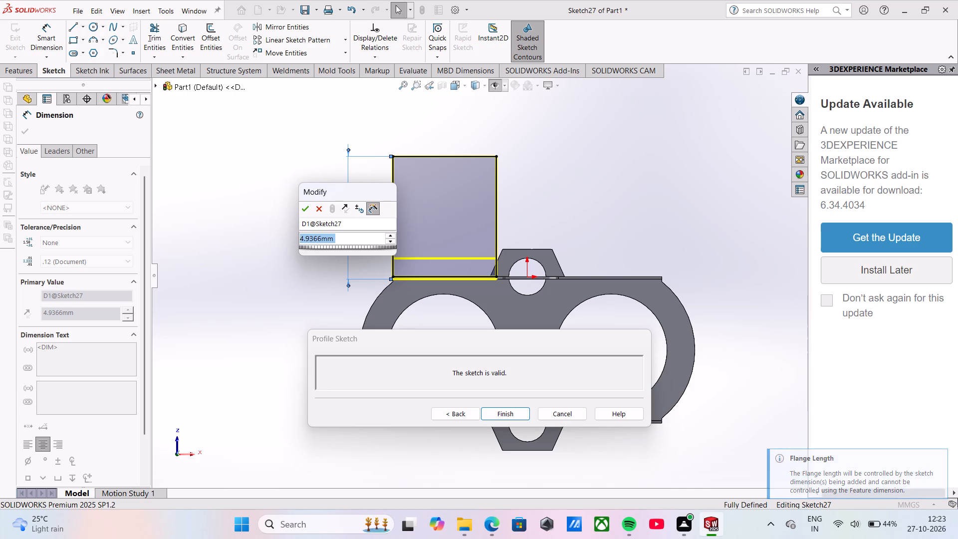
key("1")
type(".20")
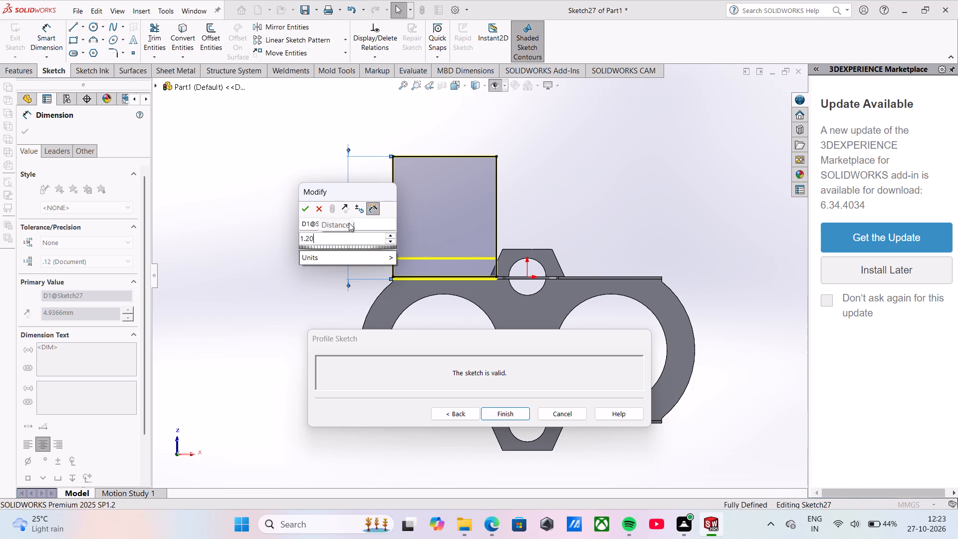
key("Return")
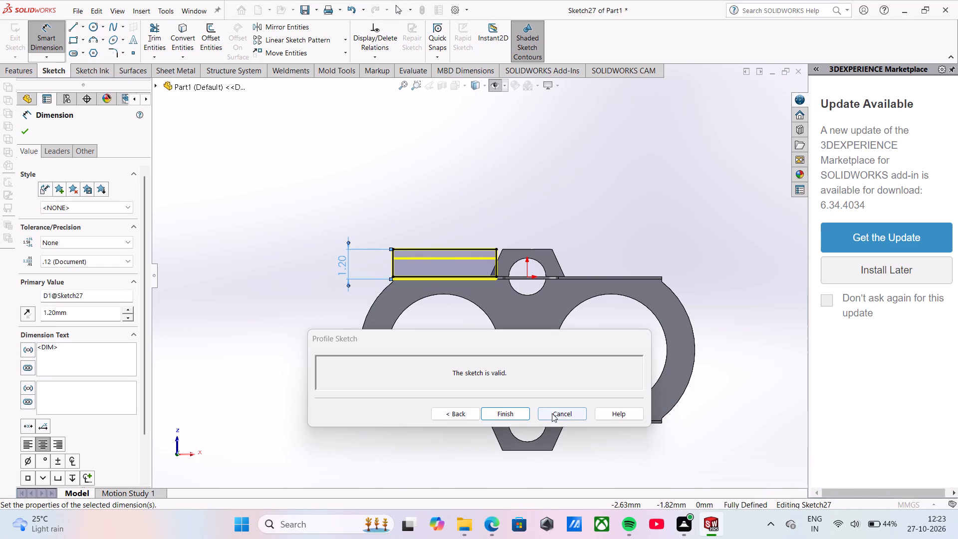
left_click(505, 414)
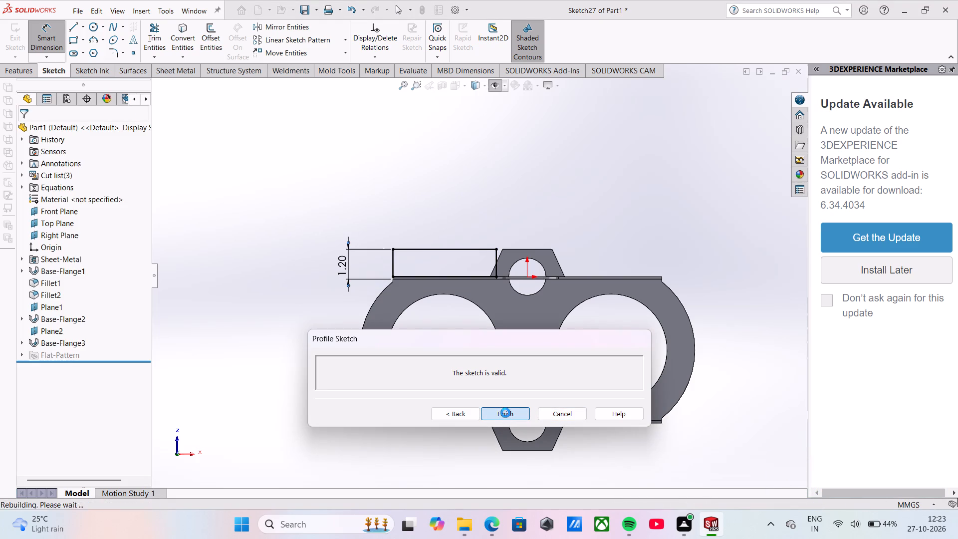
Examine the new foot flange and its bend from several angles and in the side view.
middle_click_drag(519, 276, 562, 321)
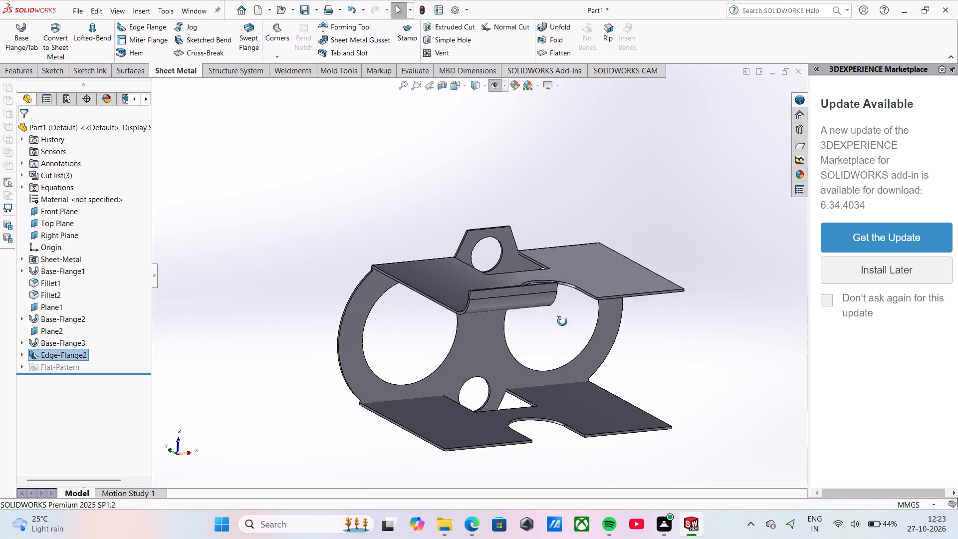
middle_click_drag(562, 321, 645, 385)
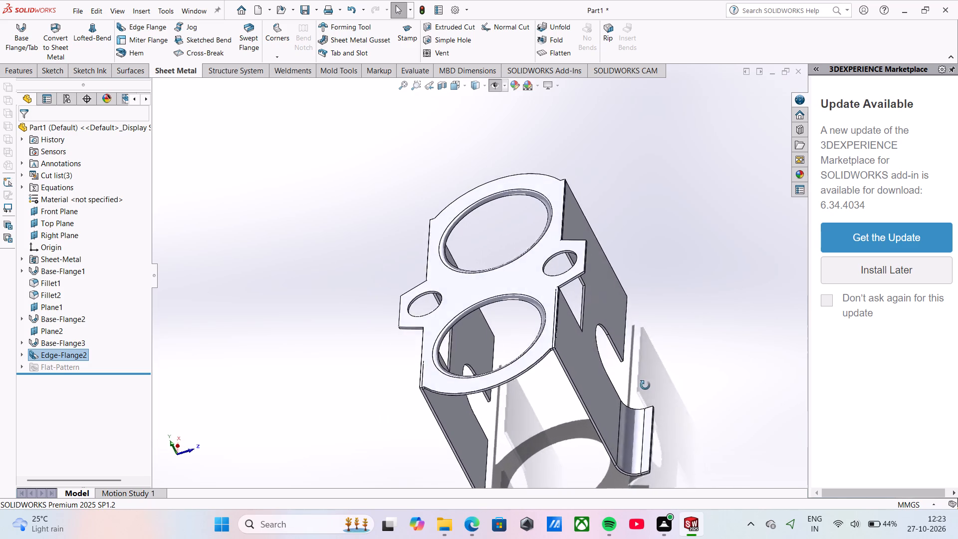
middle_click_drag(645, 385, 650, 299)
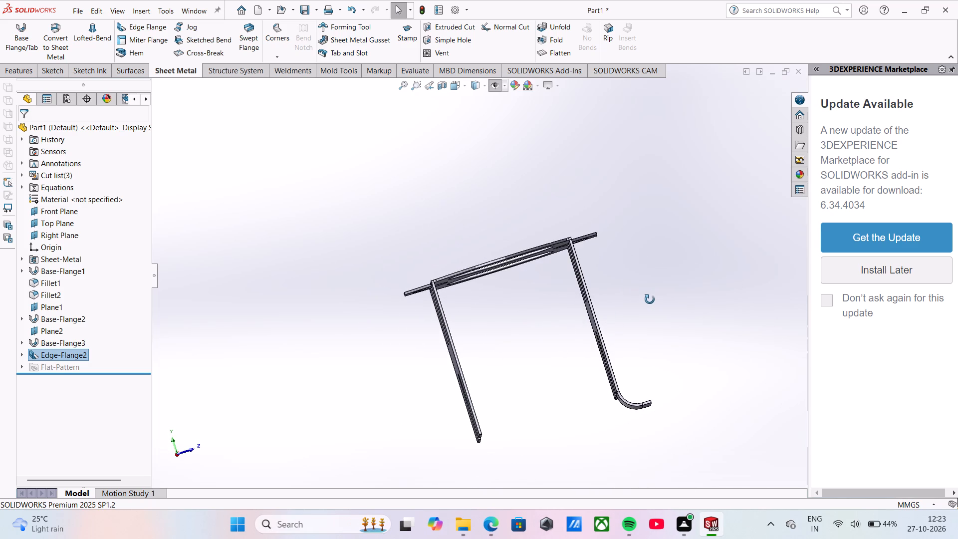
middle_click_drag(650, 299, 648, 299)
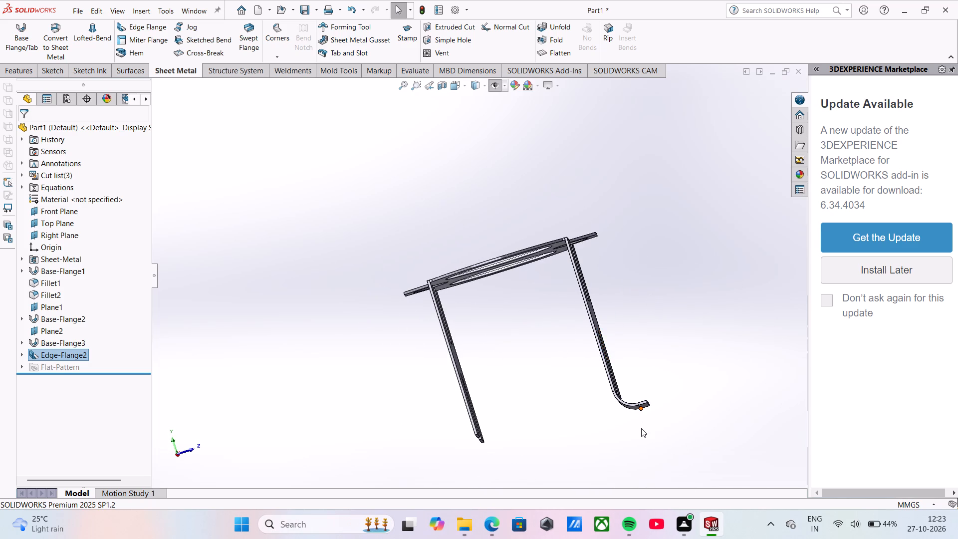
scroll(641, 428, "up", 4)
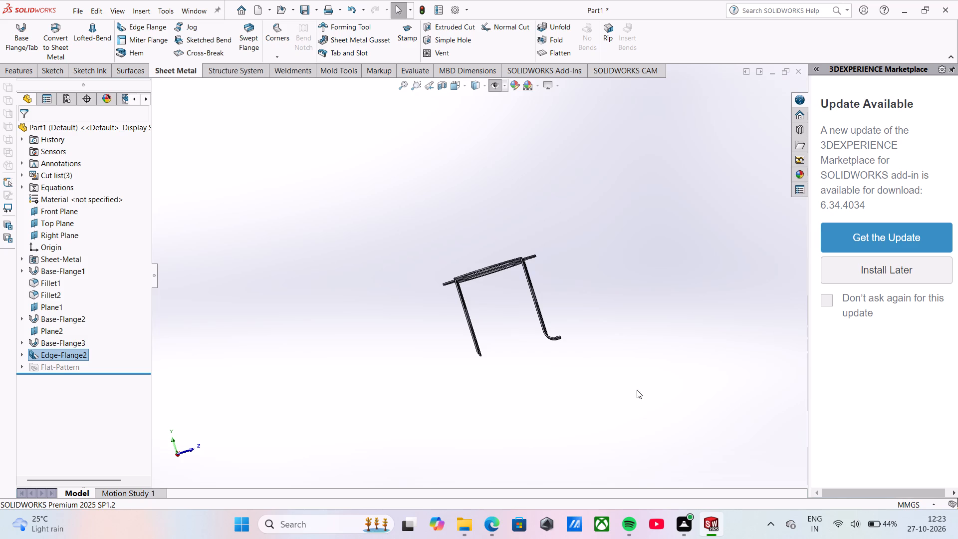
scroll(575, 322, "down", 4)
scroll(527, 362, "down", 2)
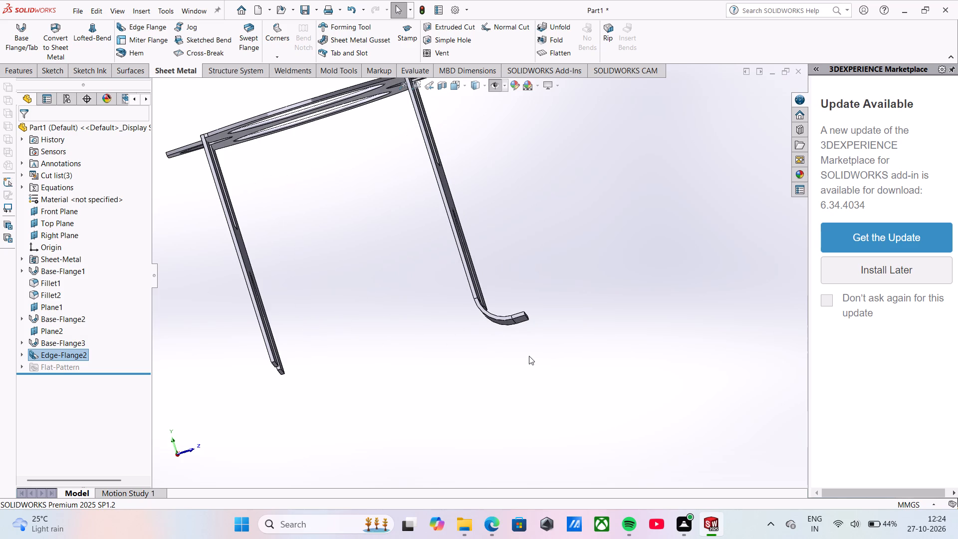
left_click(490, 316)
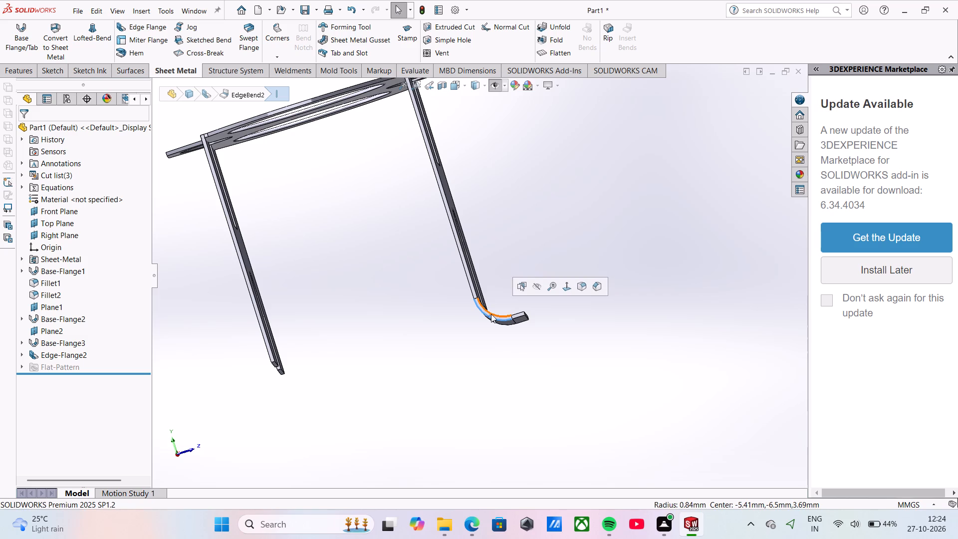
middle_click_drag(491, 317, 493, 330)
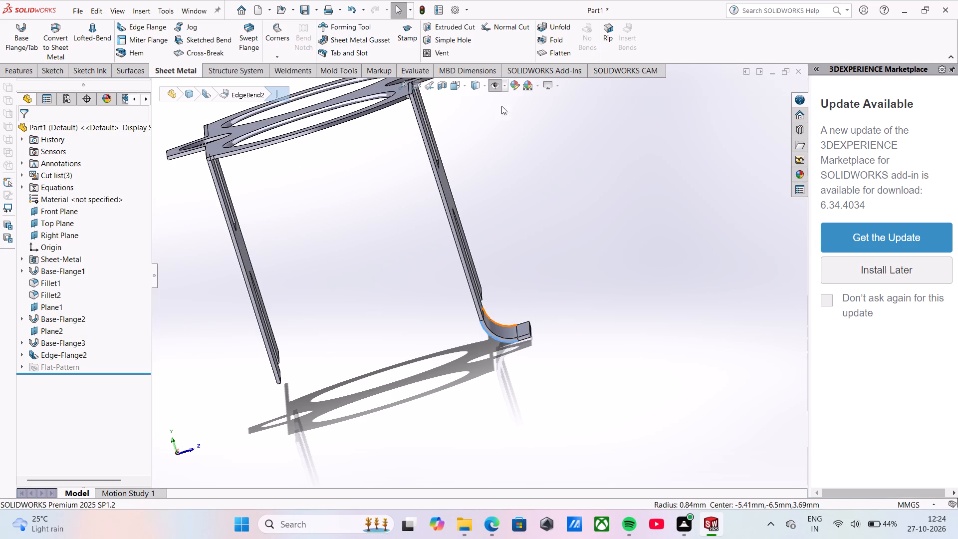
left_click(468, 84)
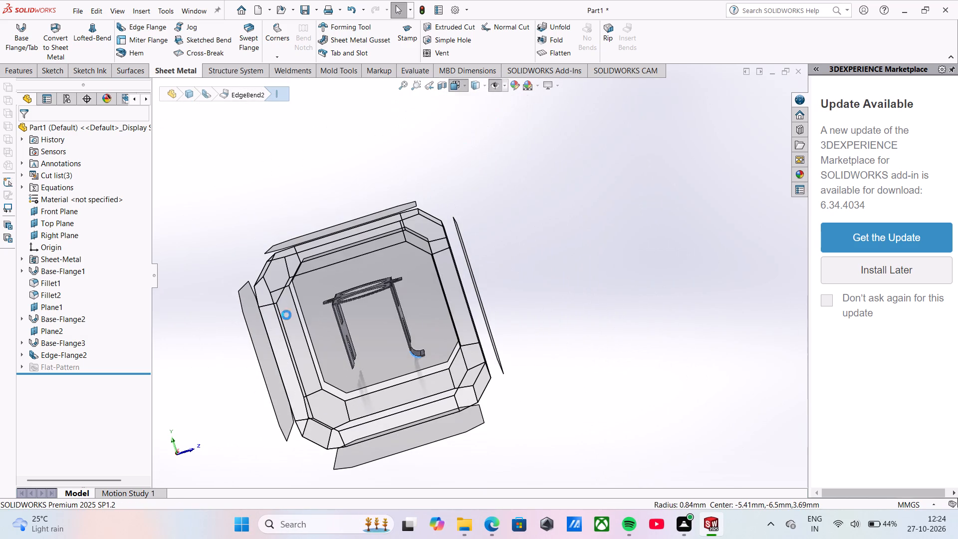
left_click(326, 324)
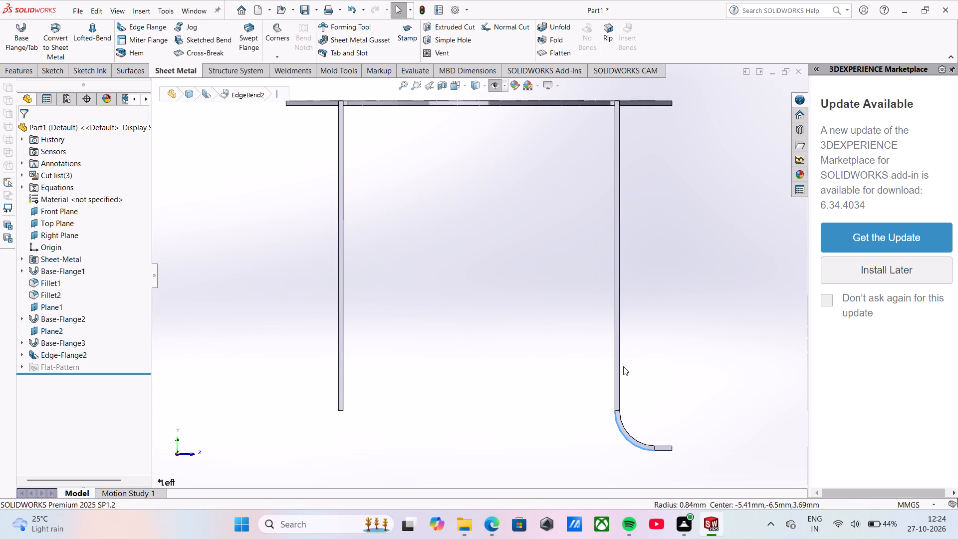
scroll(623, 366, "up", 1)
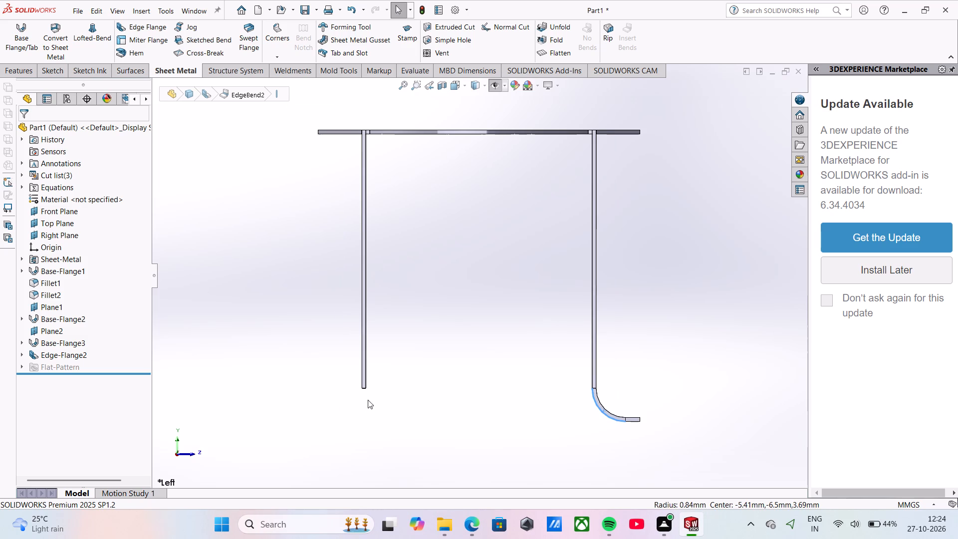
Open the foot flange's bend for editing and try to change its bend radius.
left_click(599, 406)
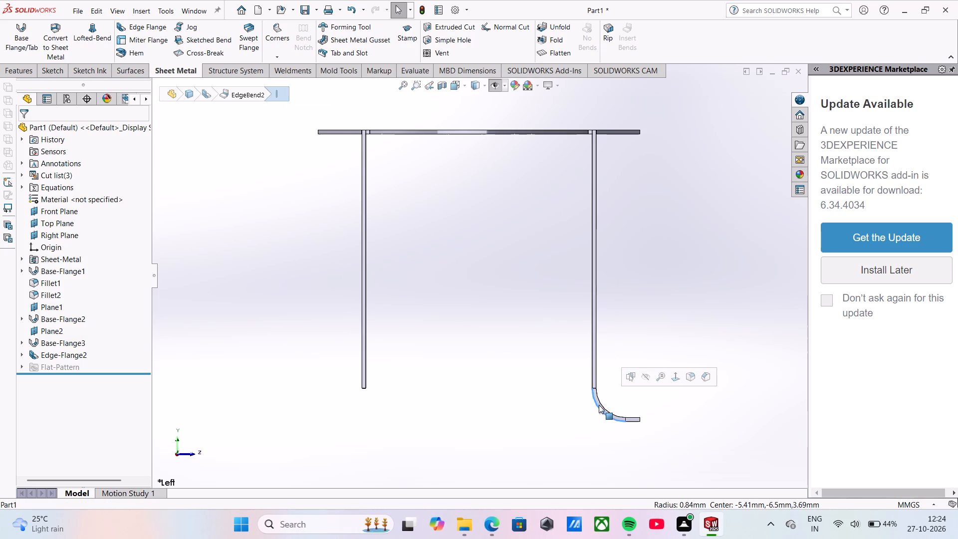
middle_click_drag(650, 330, 636, 331)
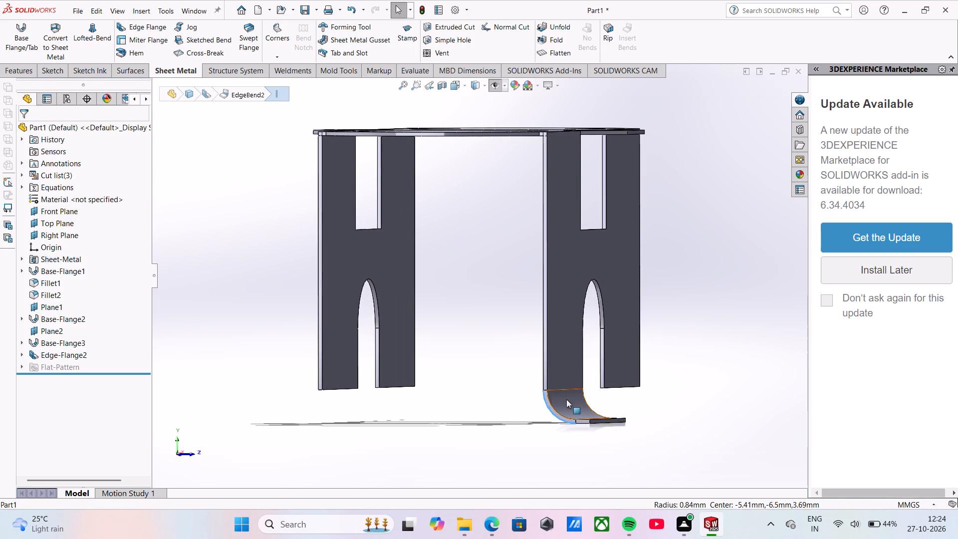
right_click(566, 399)
left_click(578, 236)
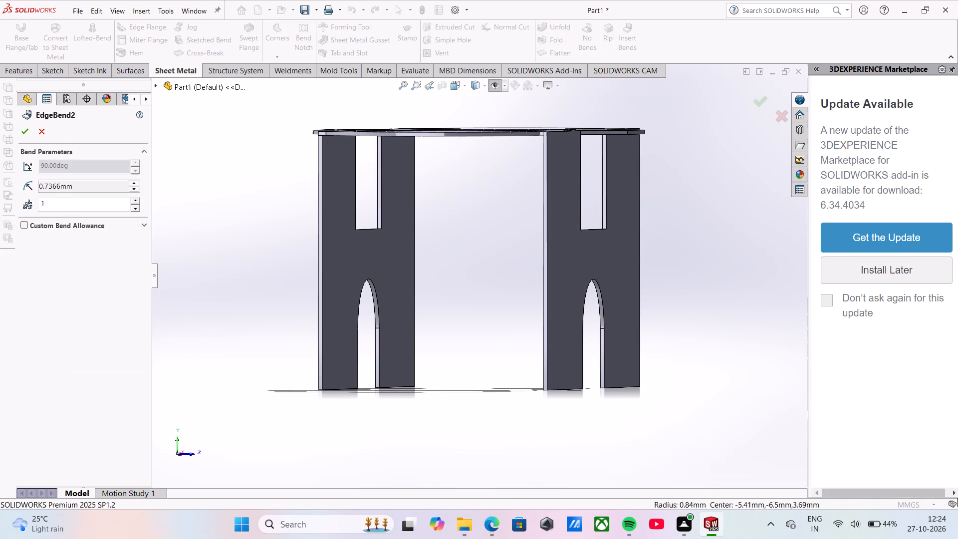
left_click(135, 188)
left_click(135, 188)
triple_click(133, 186)
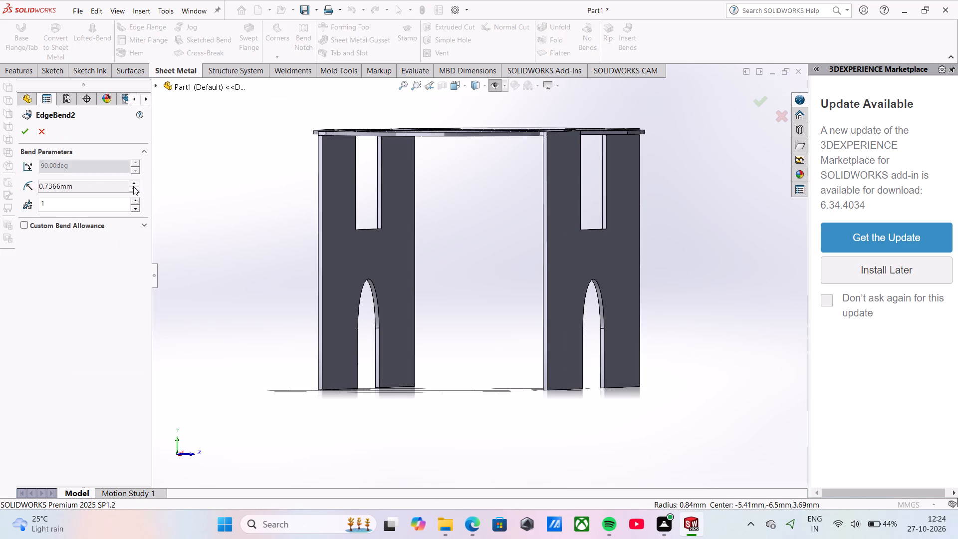
left_click(95, 182)
left_click(83, 184)
double_click(77, 185)
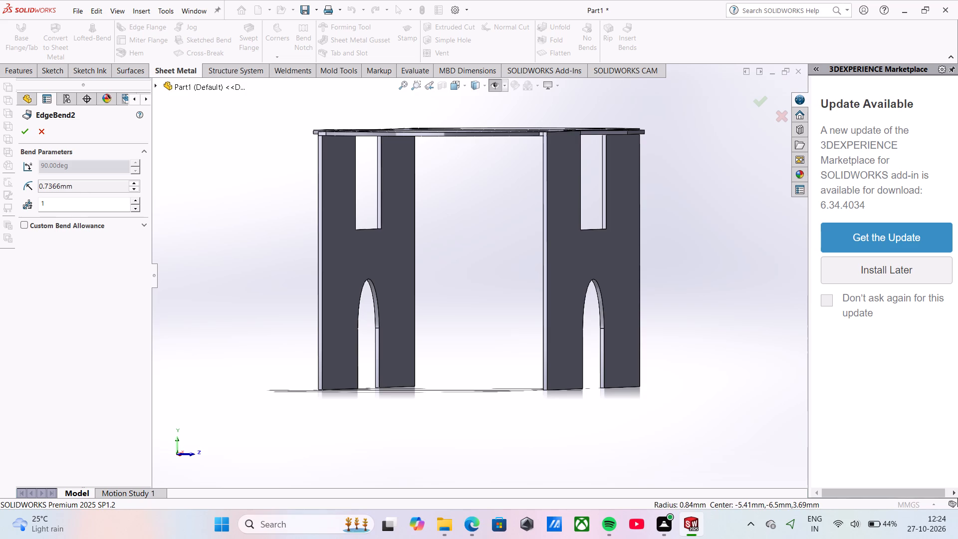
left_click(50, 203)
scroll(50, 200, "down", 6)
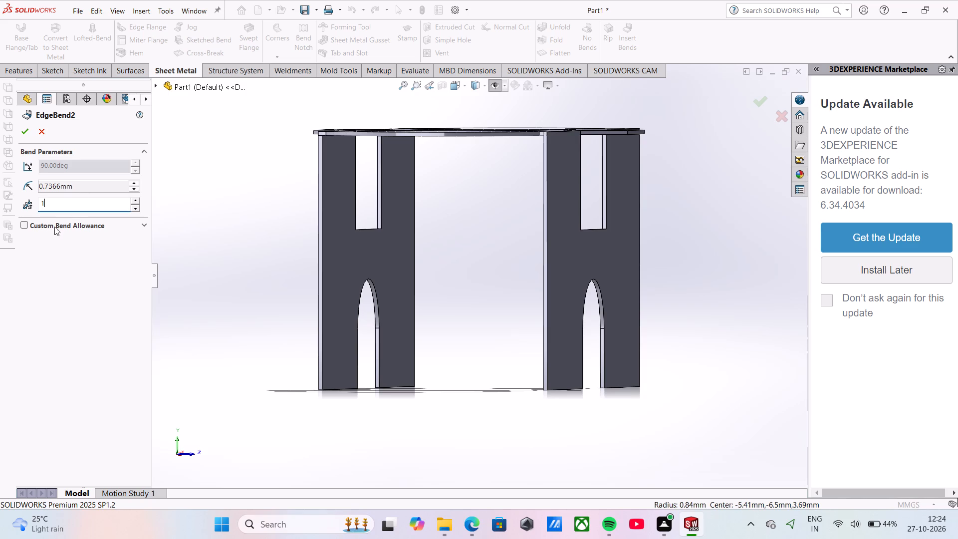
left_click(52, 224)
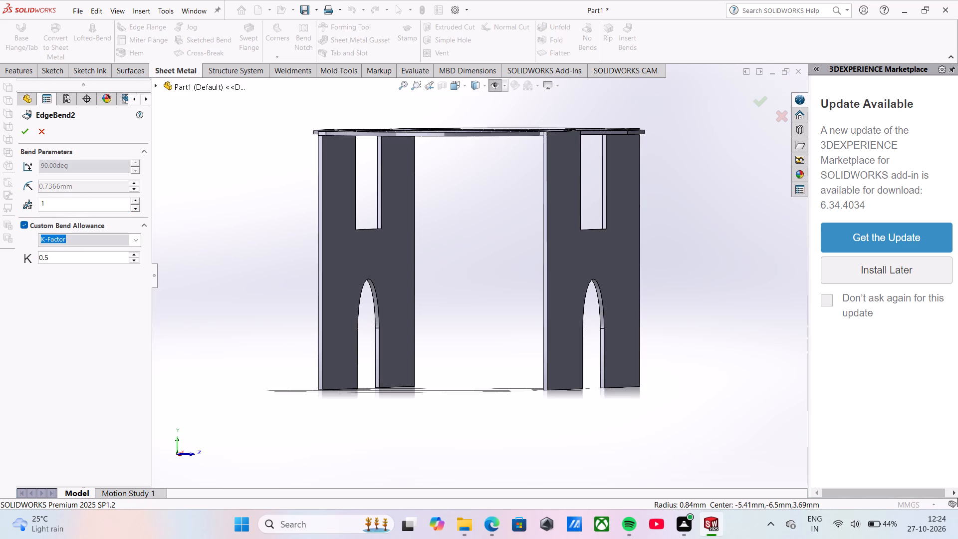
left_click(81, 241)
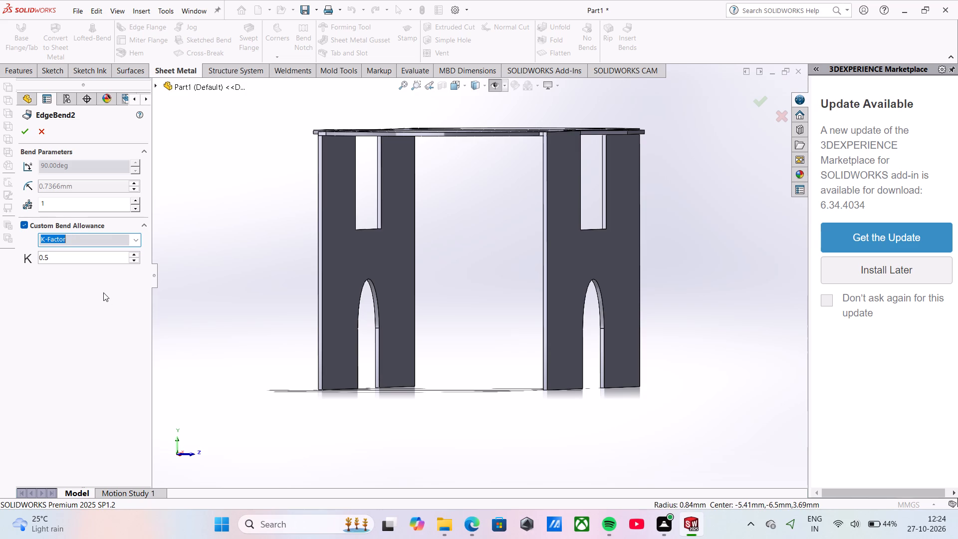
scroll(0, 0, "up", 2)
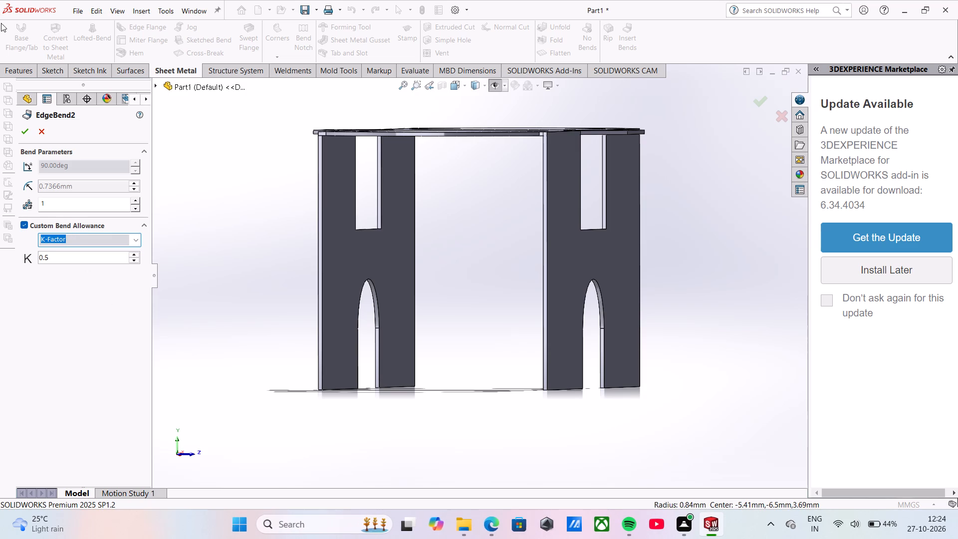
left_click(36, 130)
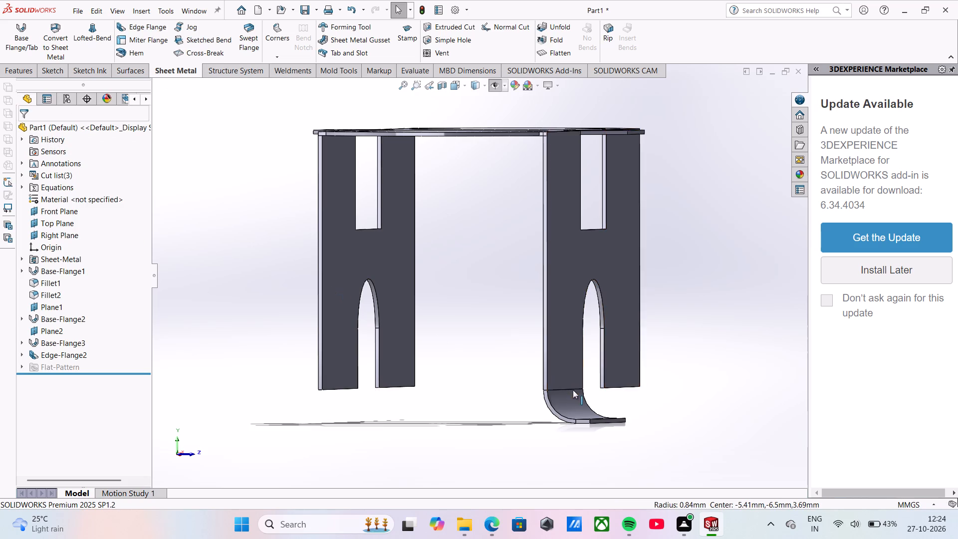
Edit the foot's edge flange, compare the available flange positions in side view, and apply the Material Outside position.
middle_click_drag(573, 391, 559, 414)
right_click(547, 425)
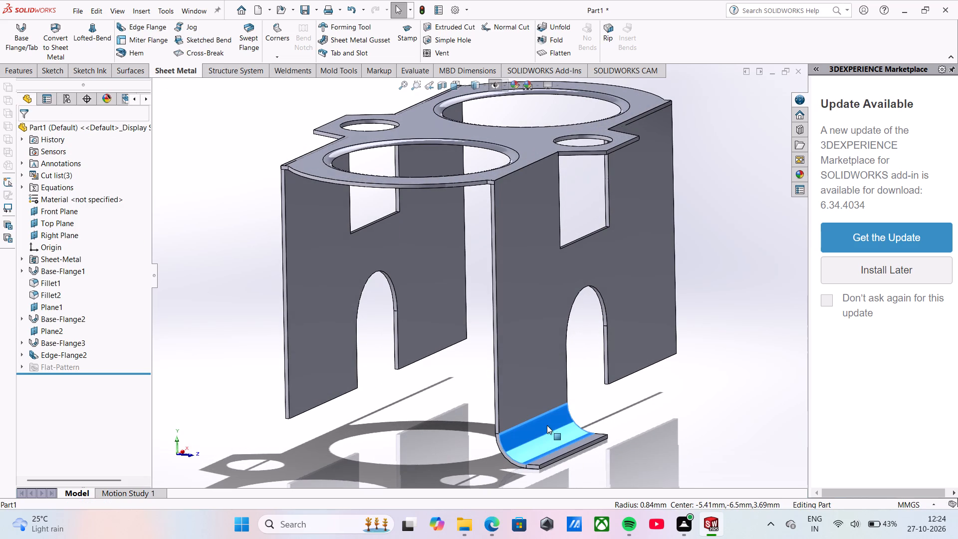
left_click(410, 376)
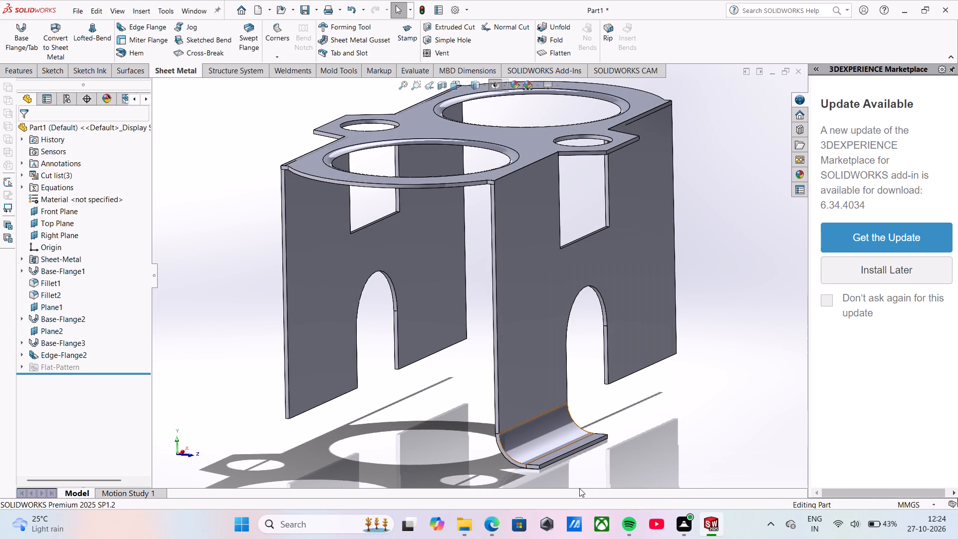
scroll(550, 465, "down", 3)
middle_click_drag(550, 464, 578, 448)
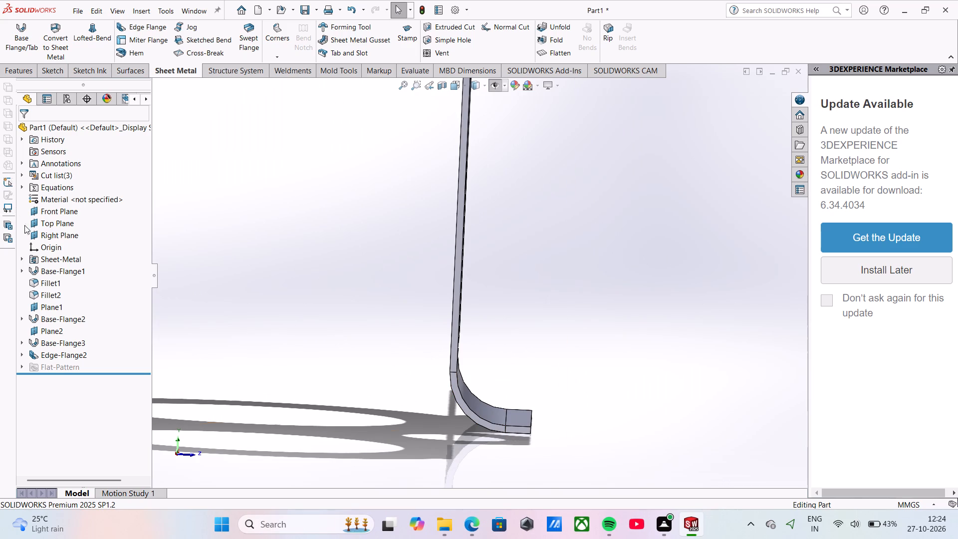
right_click(74, 355)
left_click(87, 288)
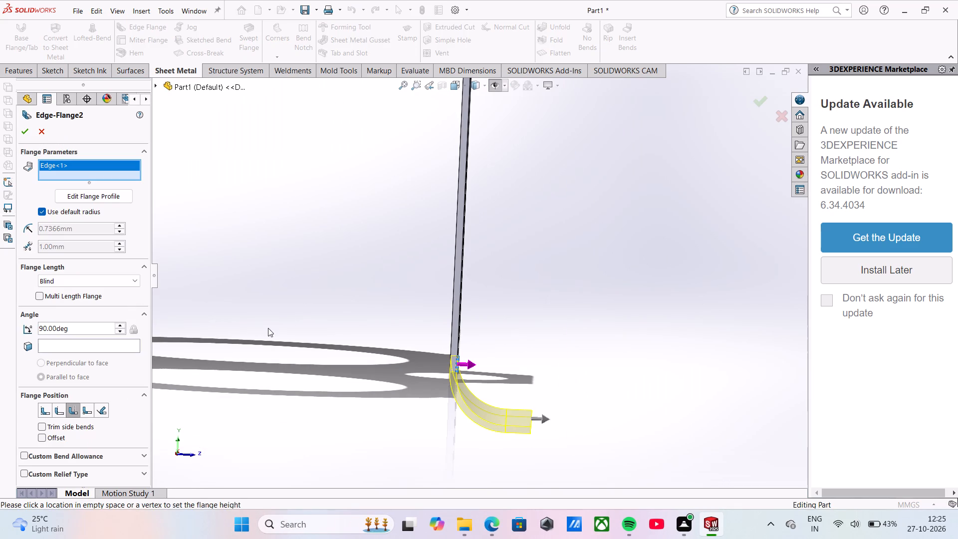
middle_click_drag(272, 327, 271, 321)
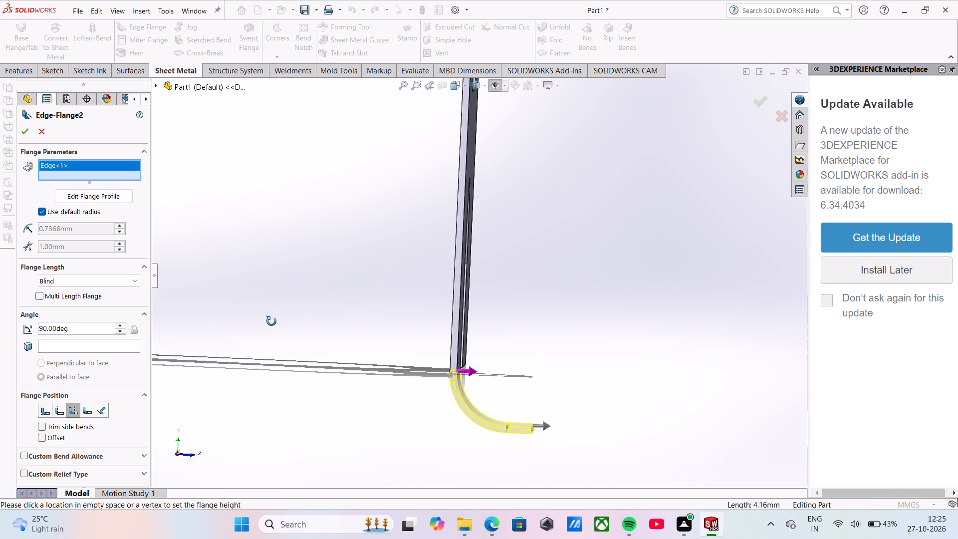
middle_click_drag(271, 321, 271, 320)
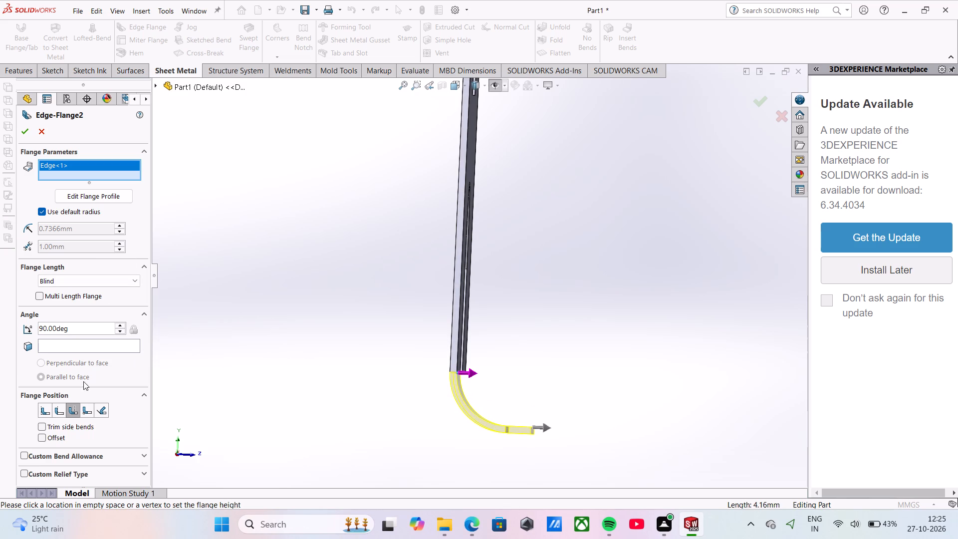
left_click(86, 406)
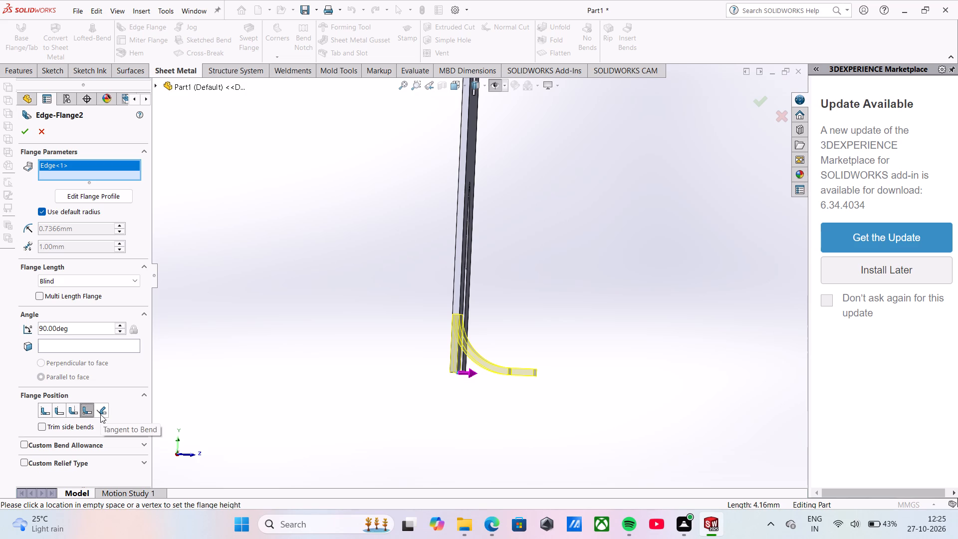
left_click(100, 414)
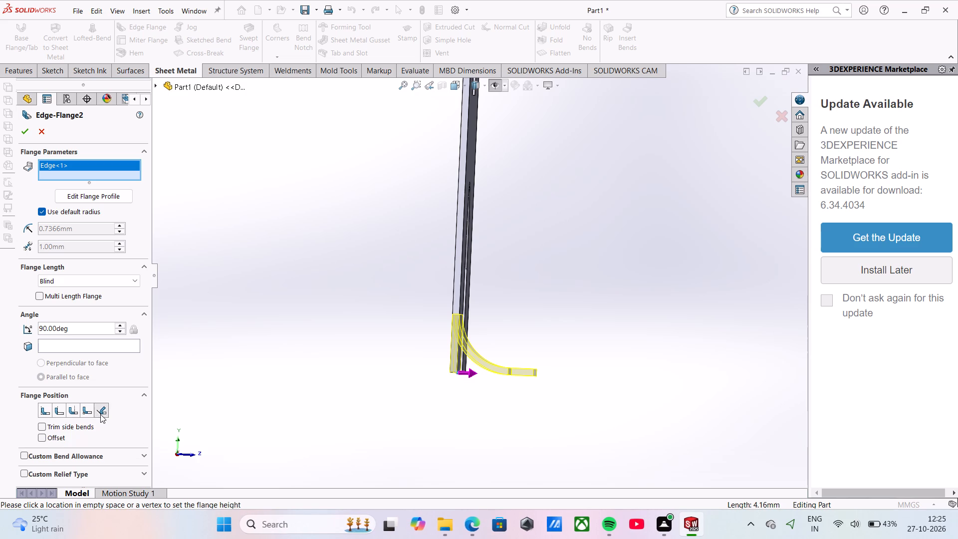
left_click(86, 407)
left_click(76, 407)
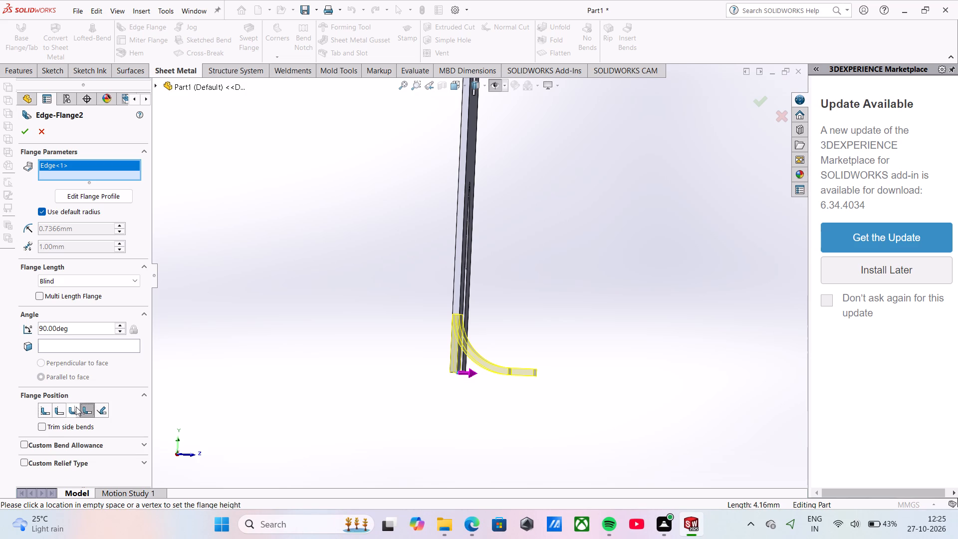
left_click(60, 409)
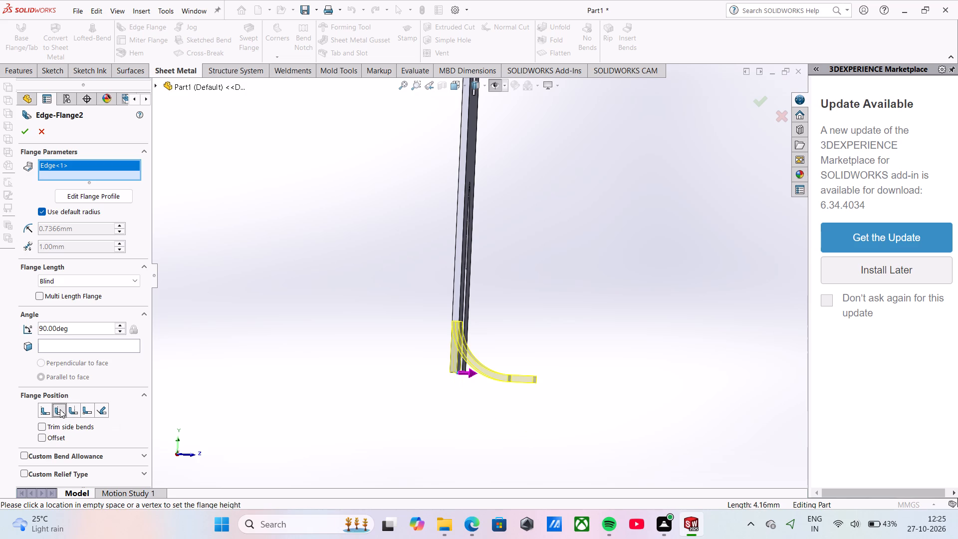
left_click(47, 412)
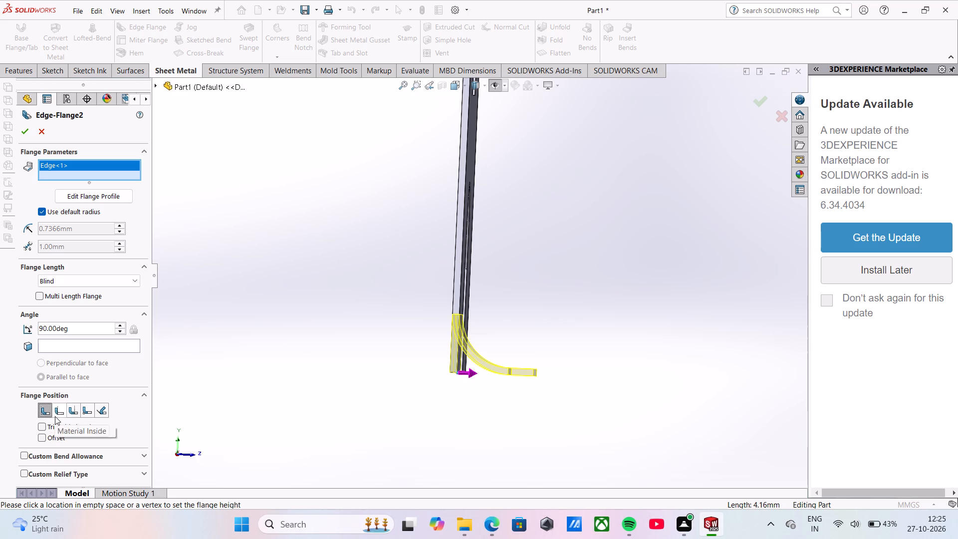
left_click(55, 416)
left_click(73, 418)
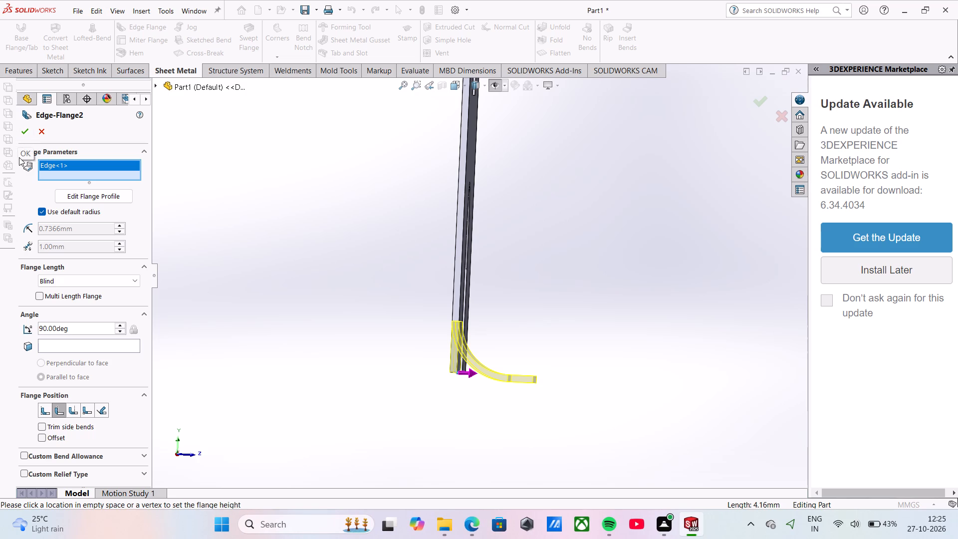
scroll(74, 357, "down", 4)
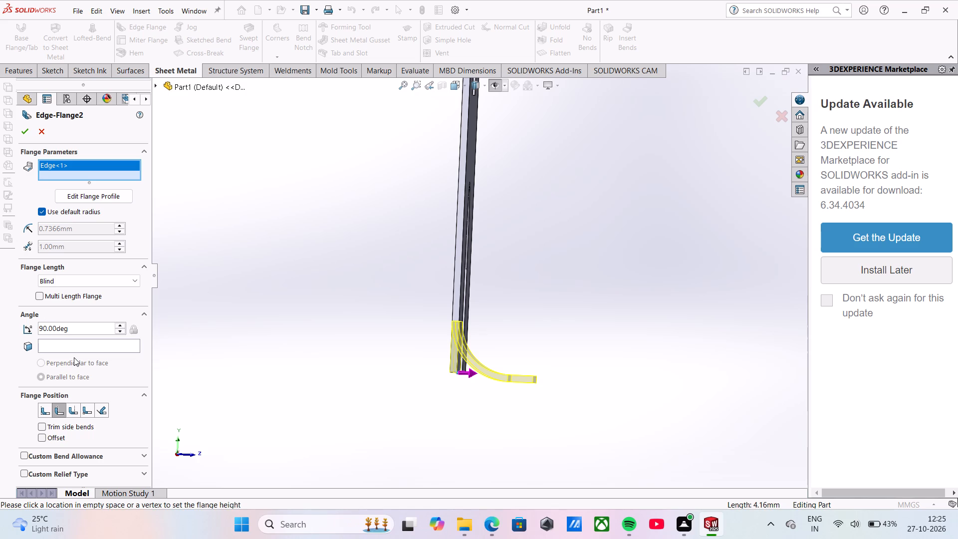
left_click(23, 129)
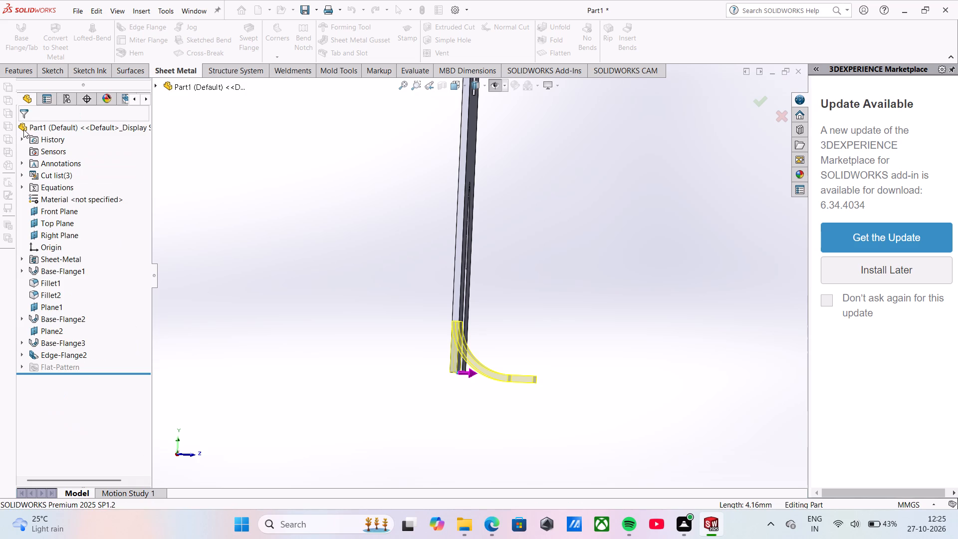
scroll(331, 276, "up", 2)
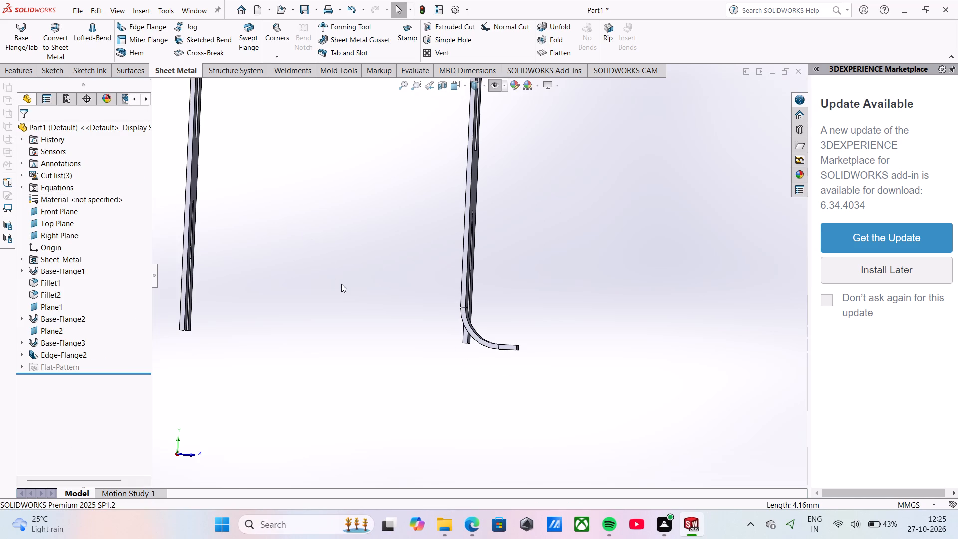
scroll(307, 303, "up", 1)
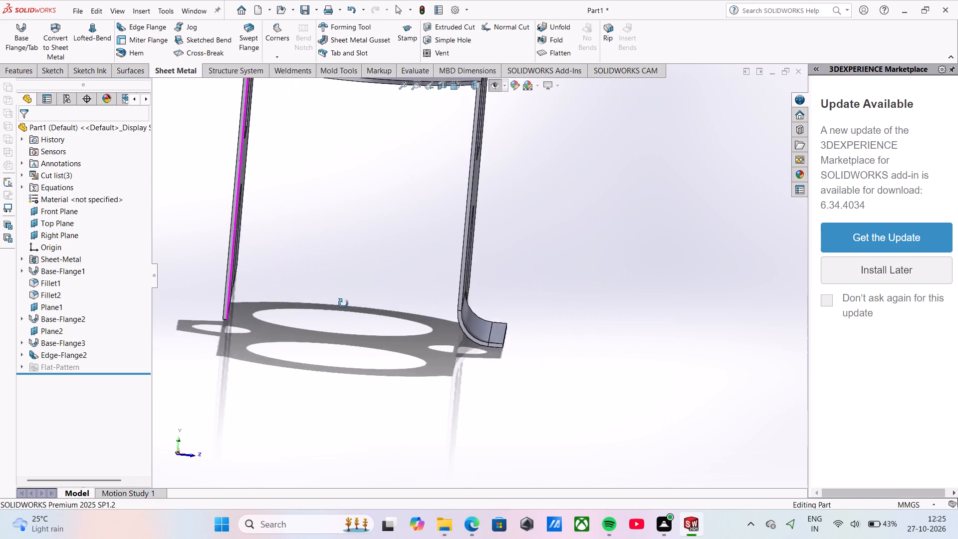
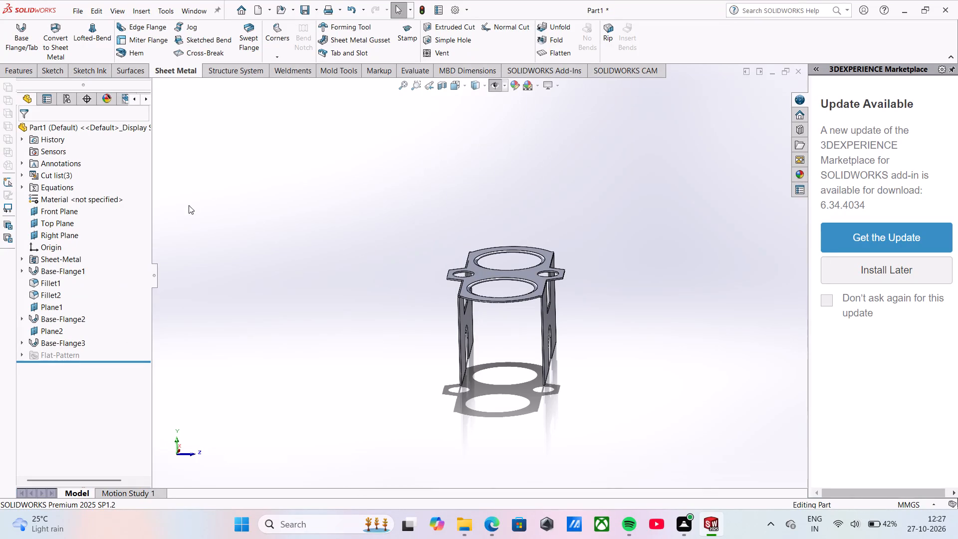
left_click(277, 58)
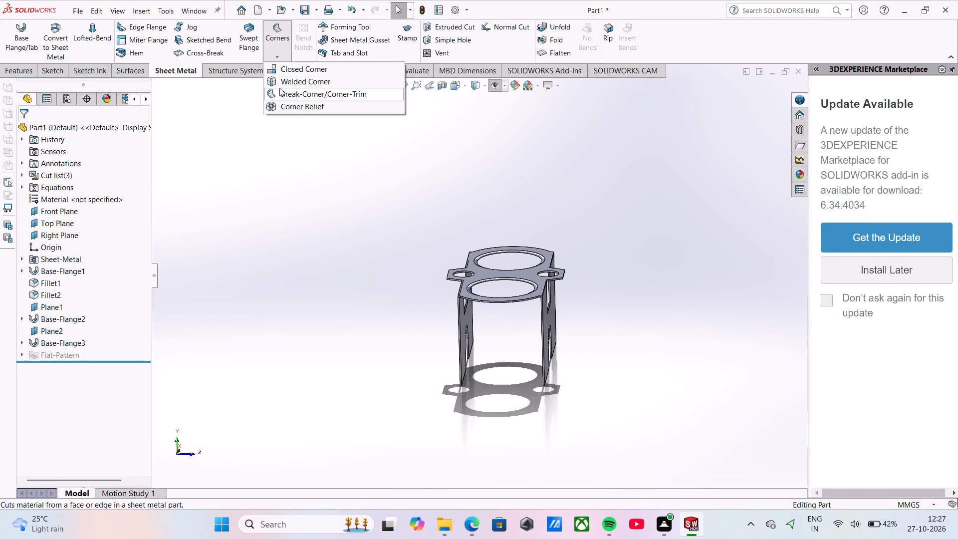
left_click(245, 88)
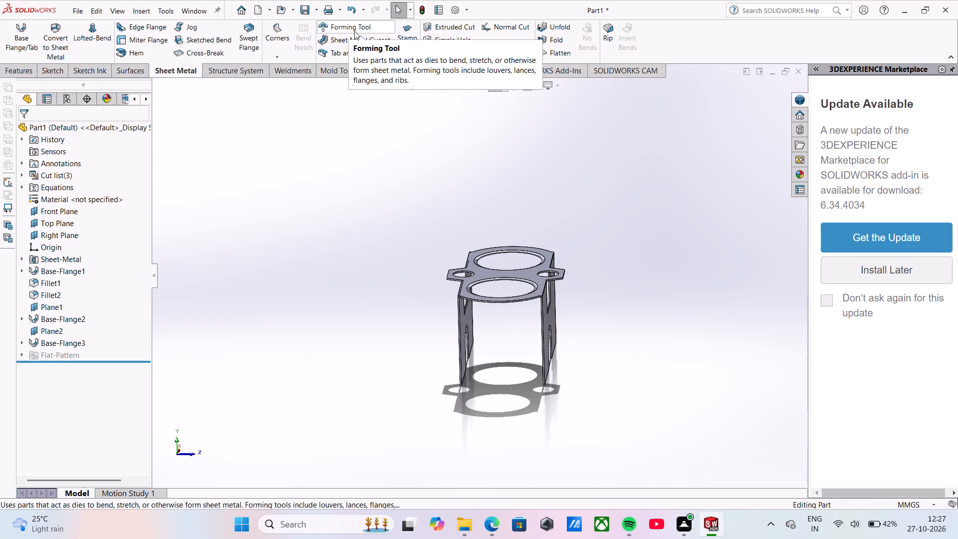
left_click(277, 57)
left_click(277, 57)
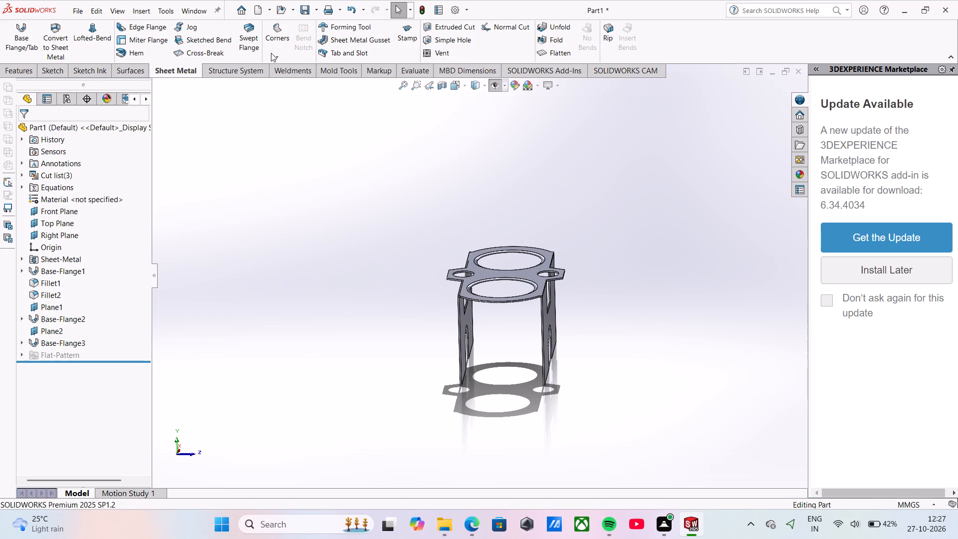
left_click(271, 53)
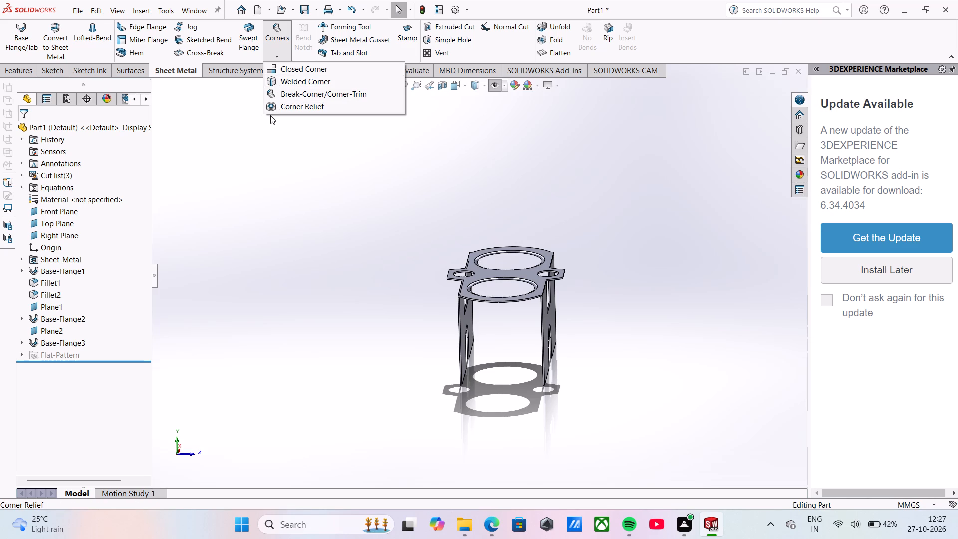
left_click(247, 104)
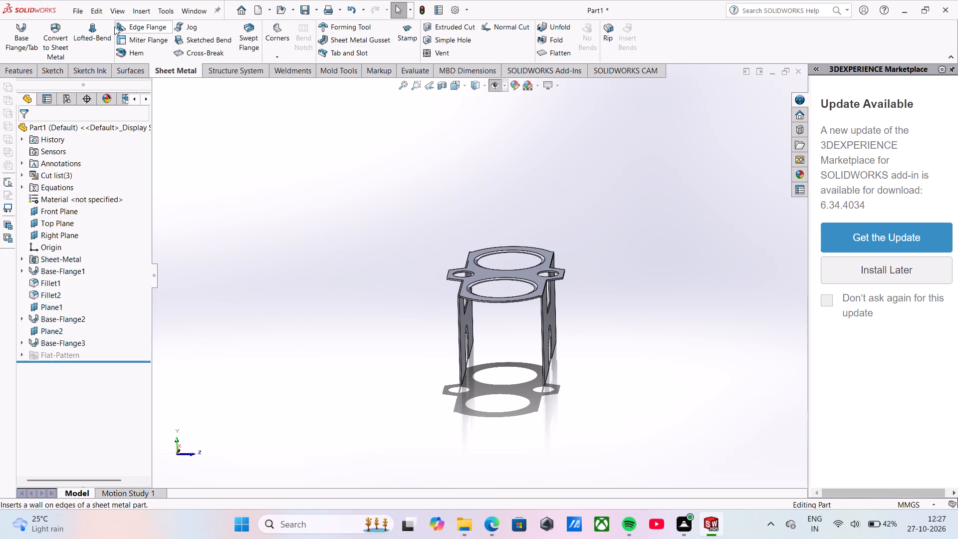
Start an edge flange with a 1.20 mm length and a custom bend radius of 0.10 mm instead of the default radius.
left_click(127, 26)
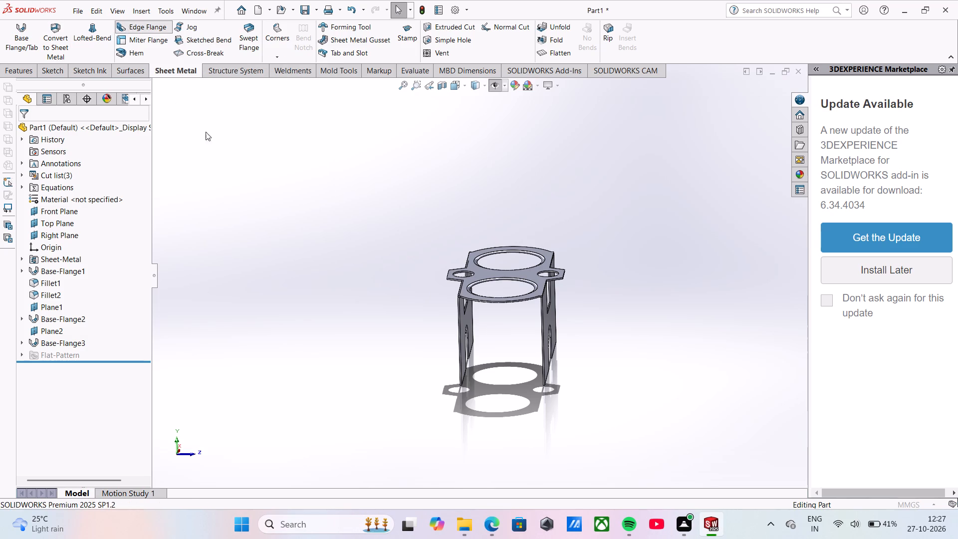
scroll(454, 350, "up", 1)
scroll(458, 338, "down", 1)
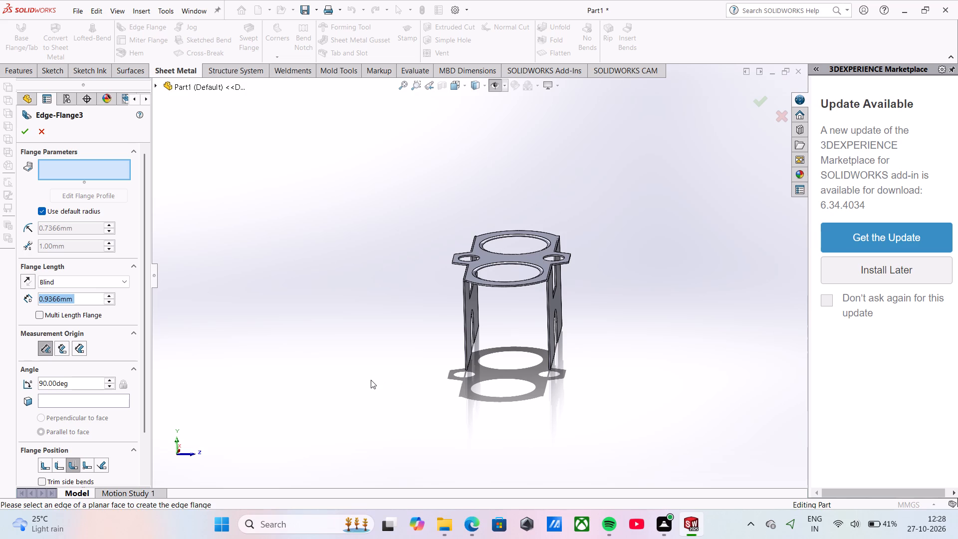
type("1.2")
key("Return")
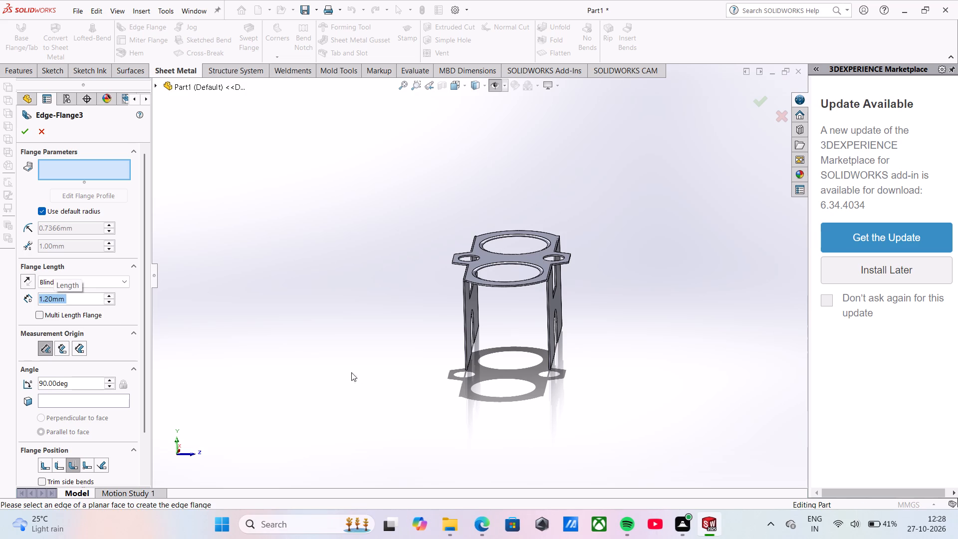
left_click(84, 212)
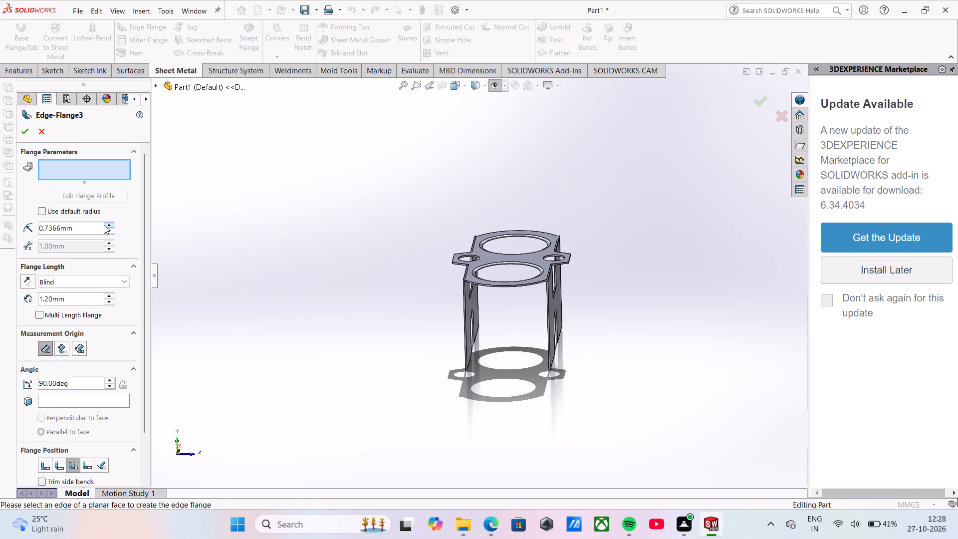
key("0")
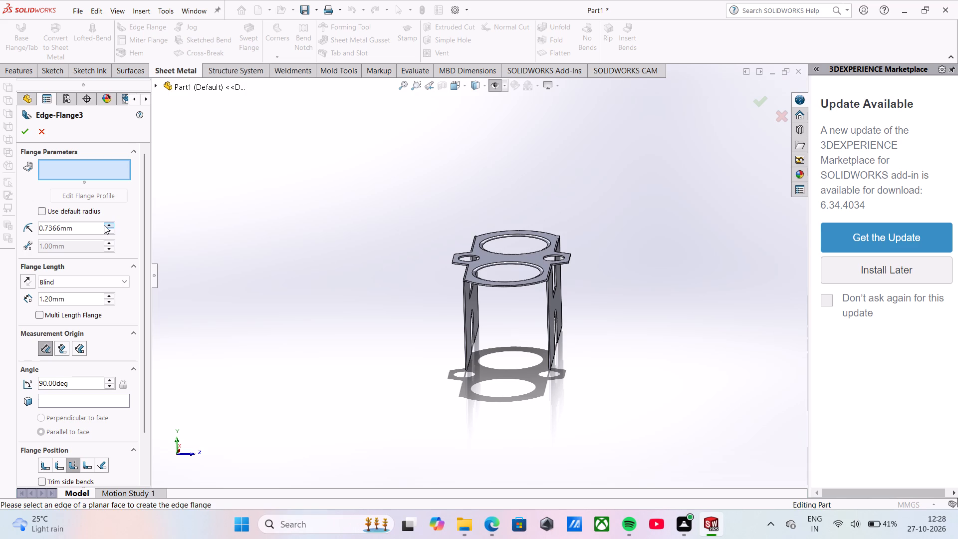
left_click_drag(90, 228, 0, 229)
type("0.1")
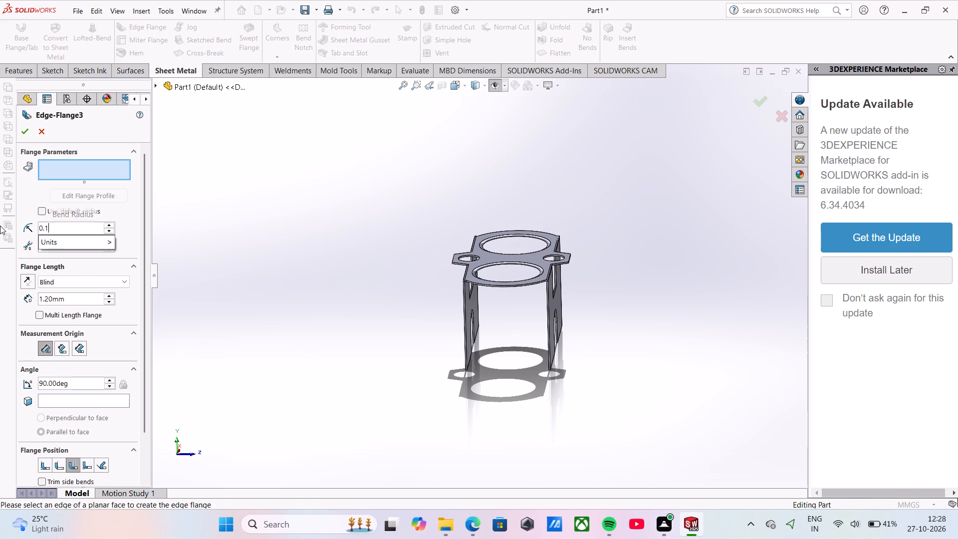
key("Return")
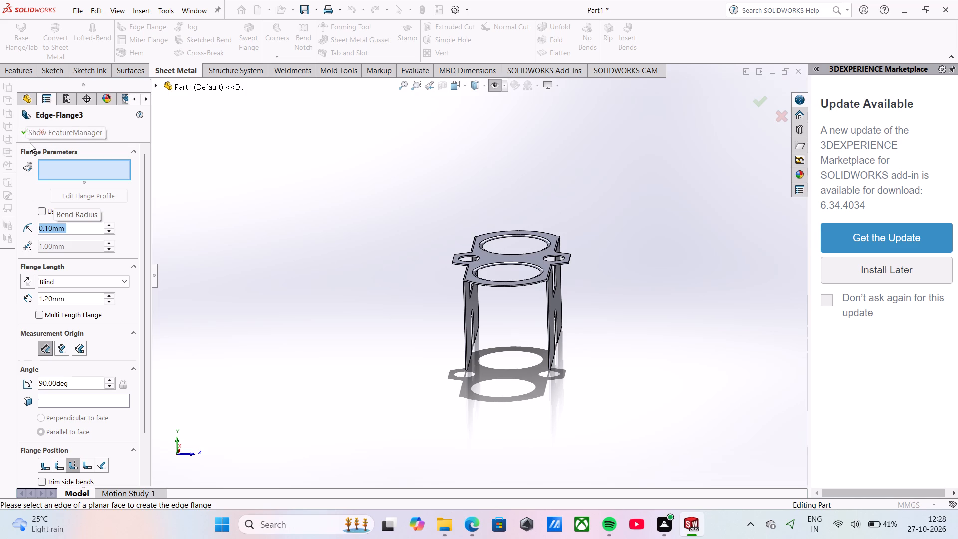
left_click(25, 136)
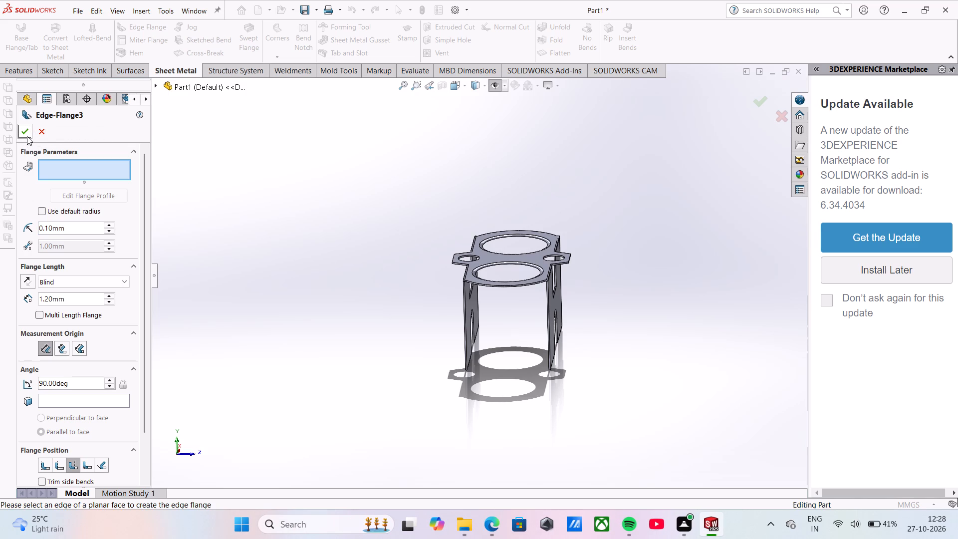
Place the flange on the bottom edge of one leg's front prong, set its length to 1.20 mm facing outward, and finish it.
scroll(526, 354, "down", 6)
middle_click_drag(555, 364, 548, 347)
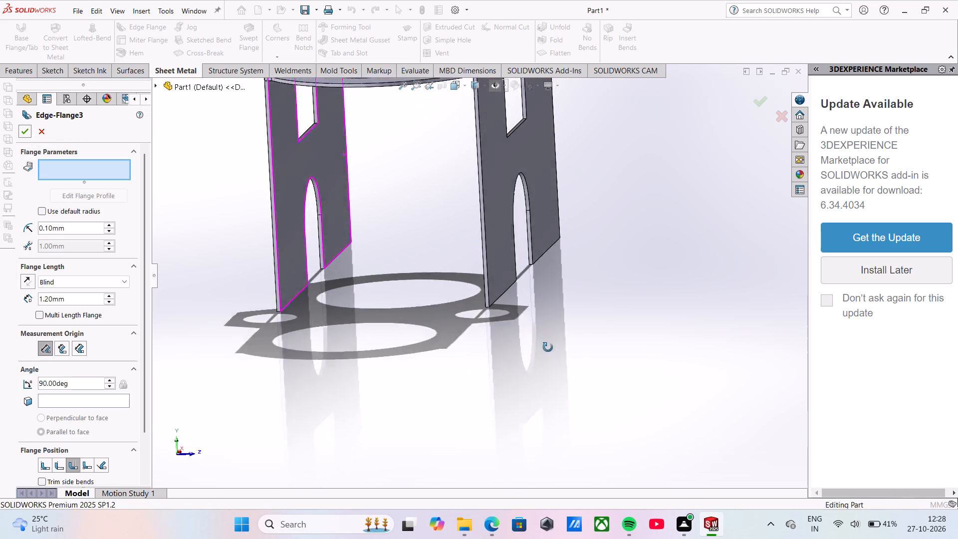
middle_click_drag(548, 347, 547, 336)
scroll(545, 333, "down", 1)
scroll(422, 205, "down", 3)
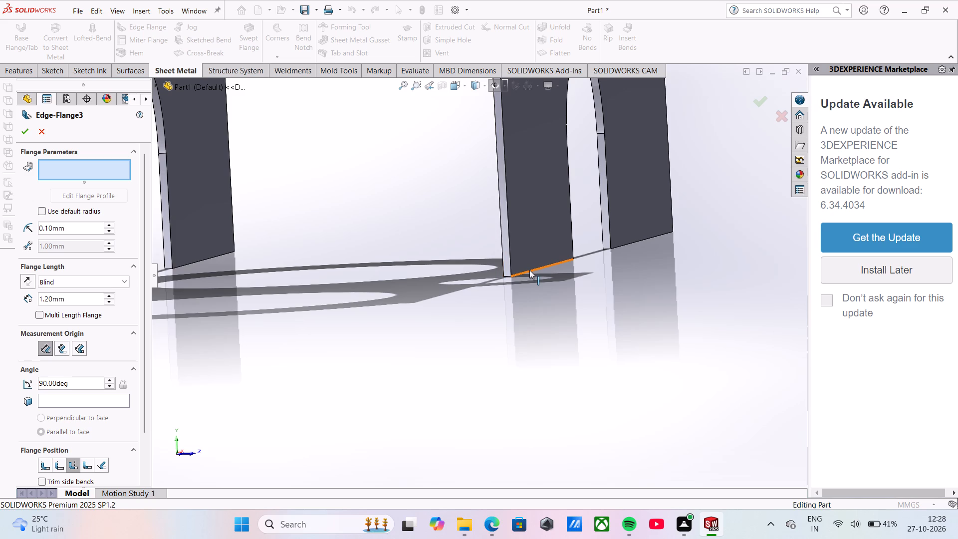
left_click(529, 270)
middle_click_drag(498, 316, 507, 319)
middle_click(507, 319)
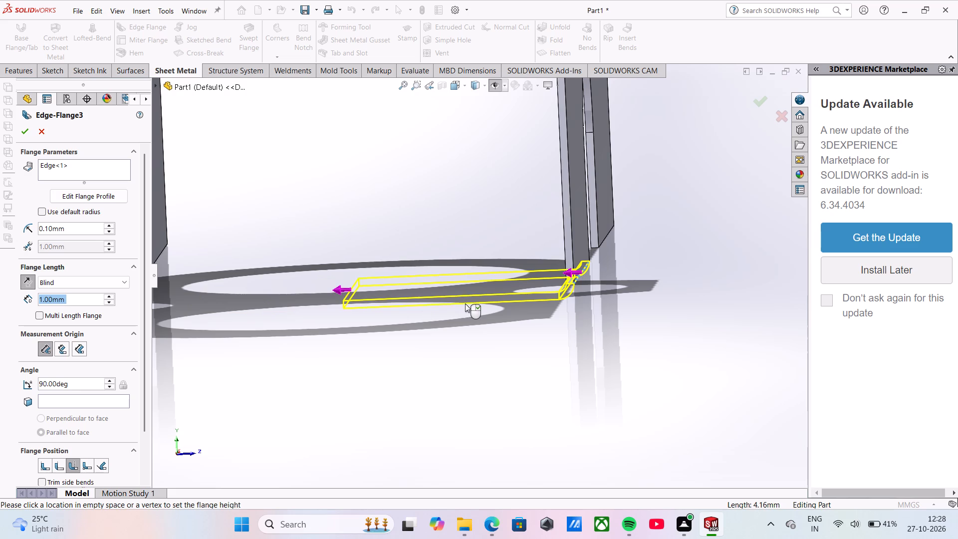
left_click(32, 324)
left_click(30, 323)
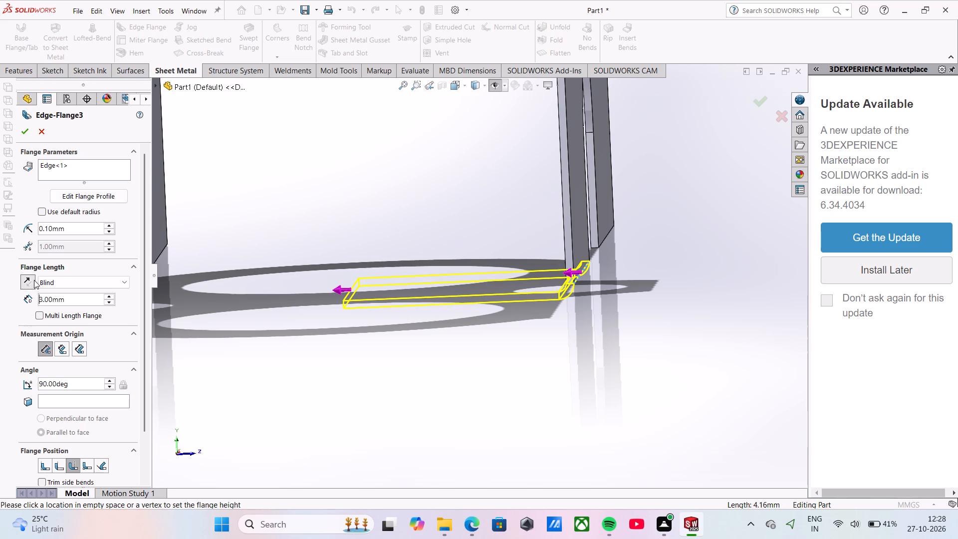
left_click(32, 279)
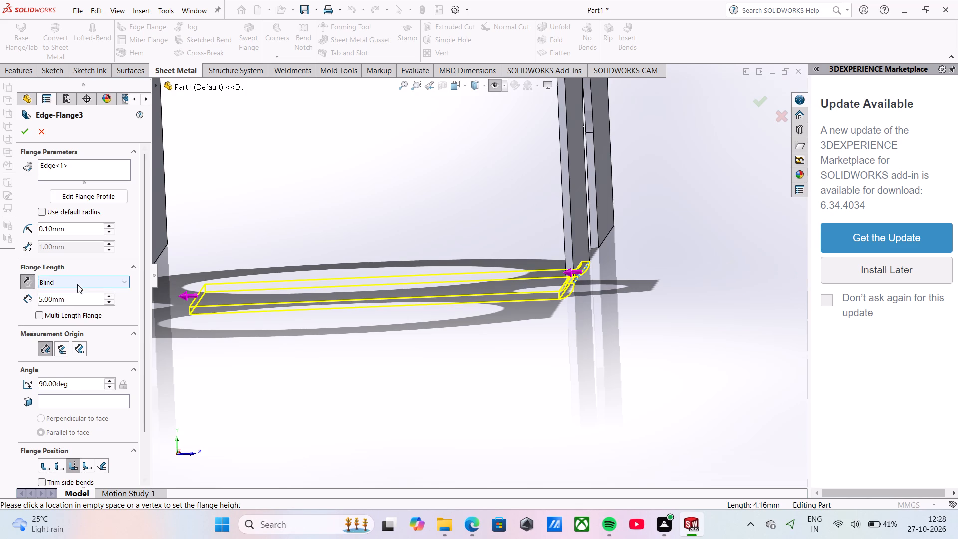
left_click_drag(81, 300, 40, 305)
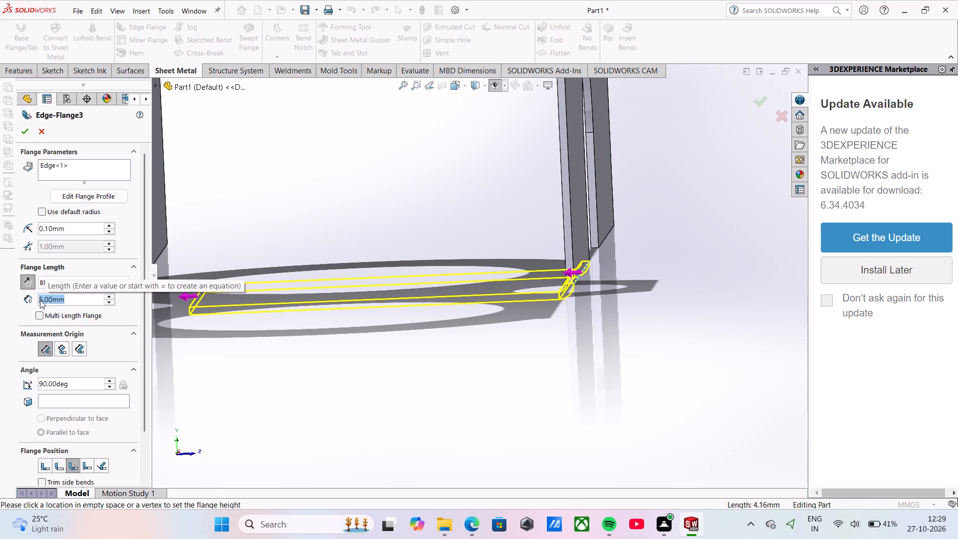
type("1.2")
key("Return")
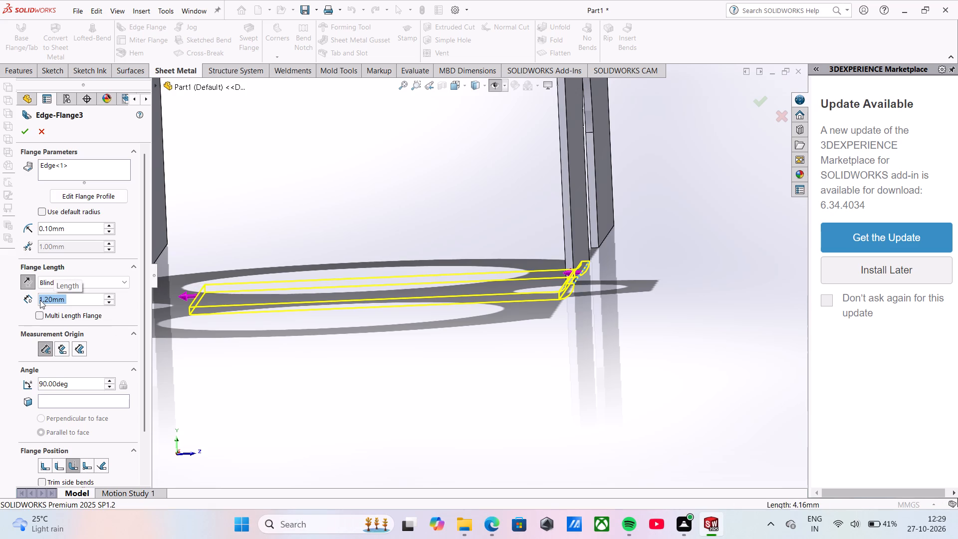
left_click(31, 282)
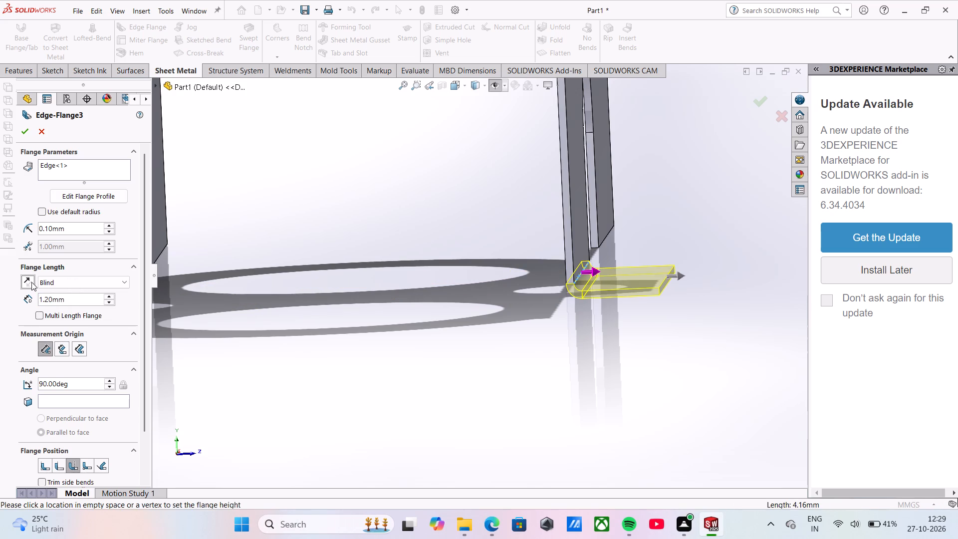
left_click(22, 134)
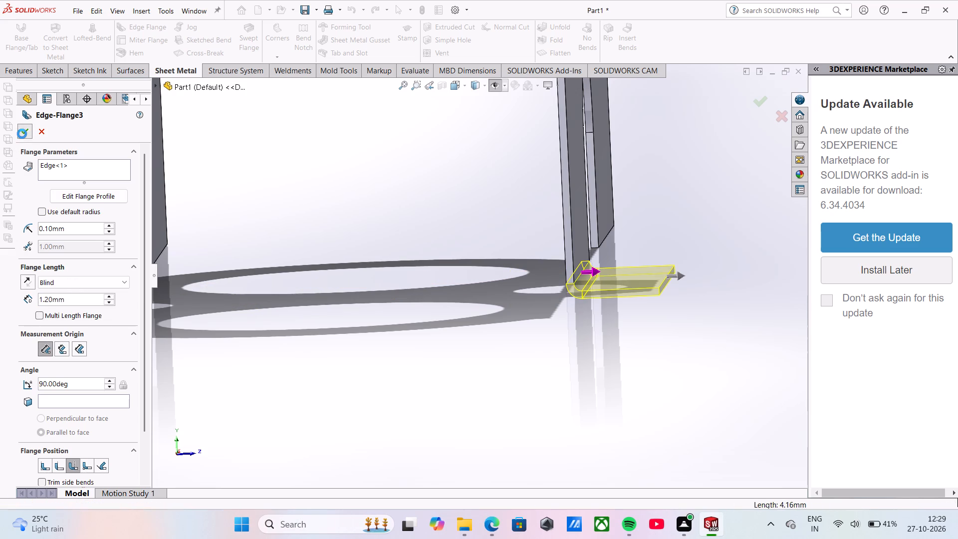
Start another edge flange with a custom bend radius of 0.10 mm and a length of 1.20 mm.
scroll(557, 278, "up", 2)
middle_click_drag(620, 260, 609, 263)
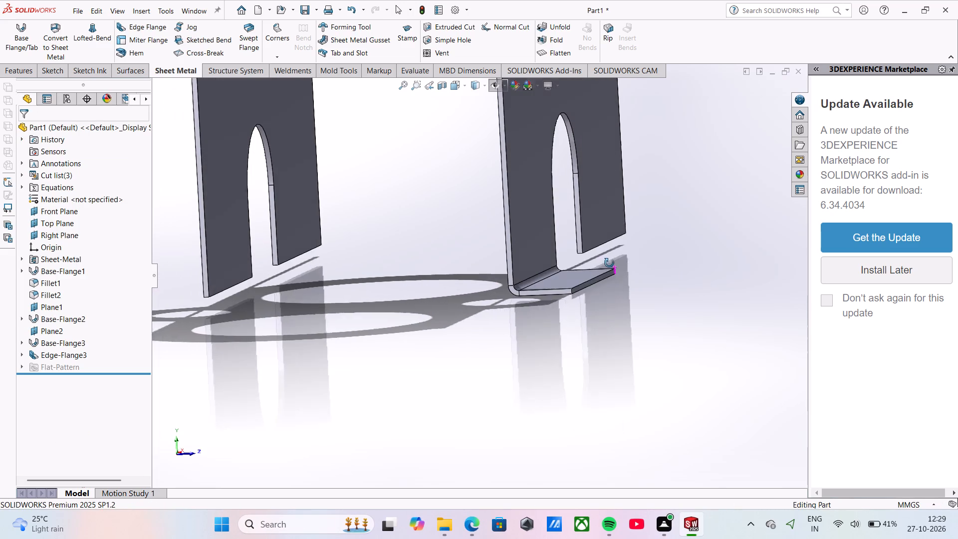
middle_click_drag(609, 263, 607, 263)
left_click(124, 28)
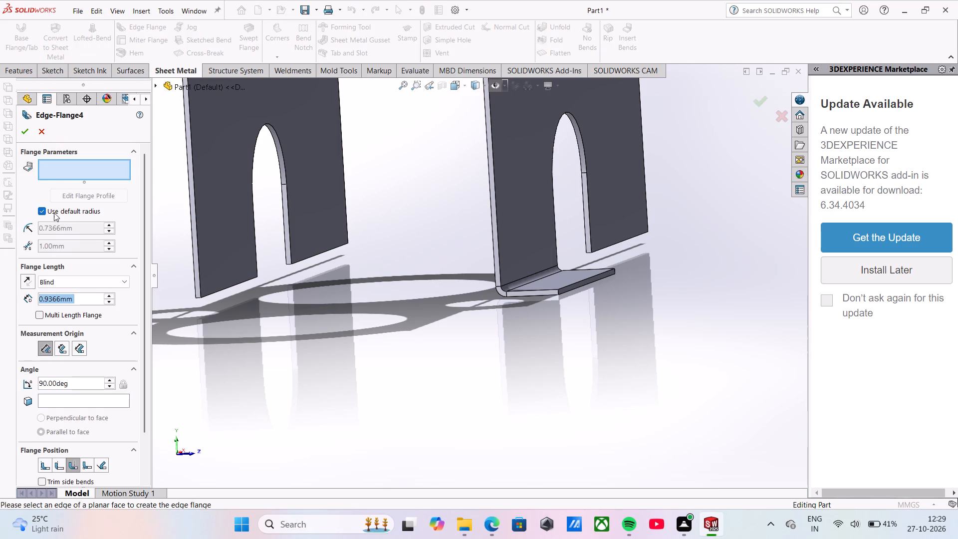
left_click(53, 212)
left_click_drag(90, 233, 6, 255)
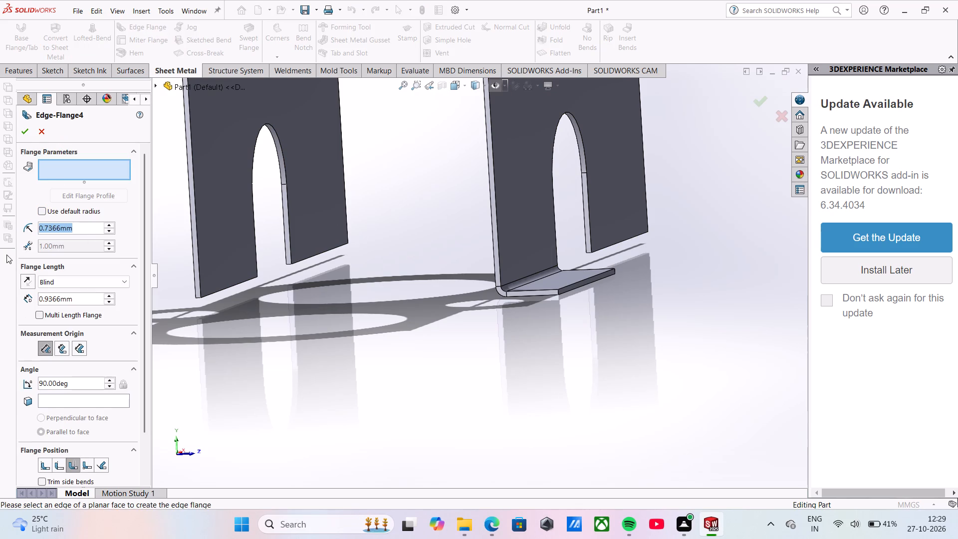
left_click_drag(6, 255, 5, 255)
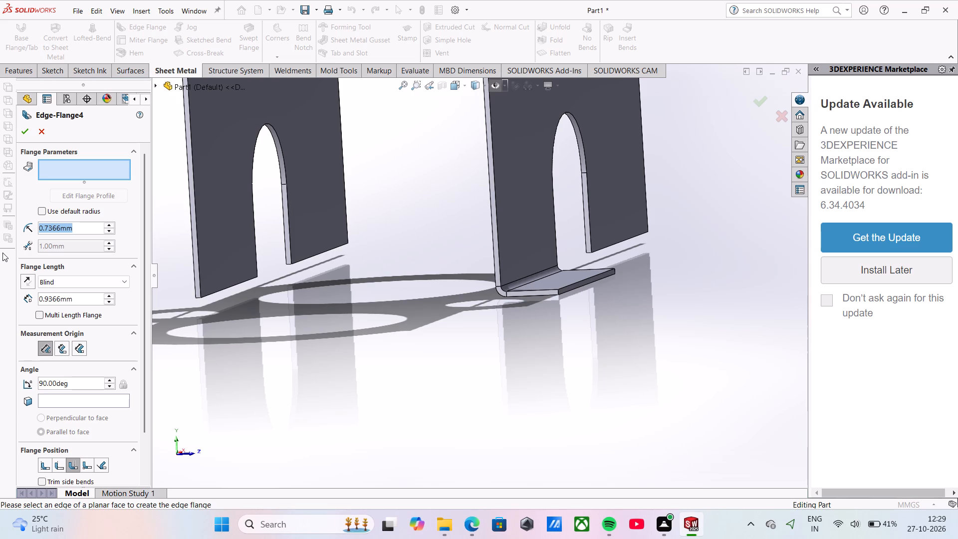
type("0.1")
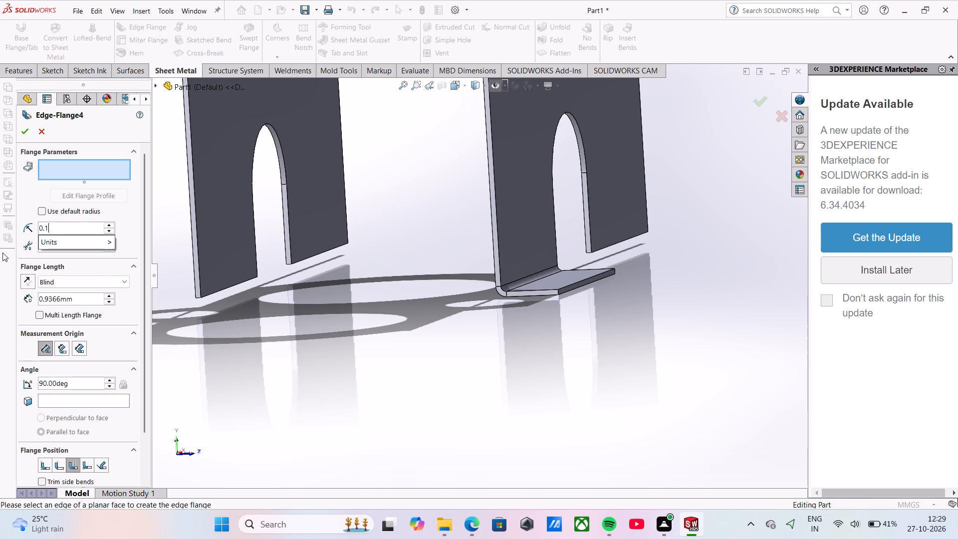
key("Return")
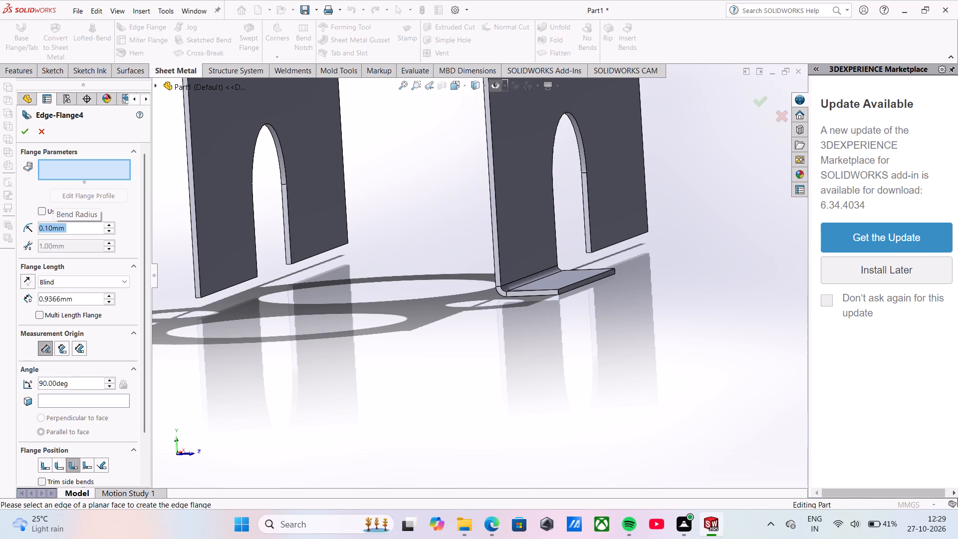
left_click_drag(74, 302, 0, 303)
type("1.2")
key("Return")
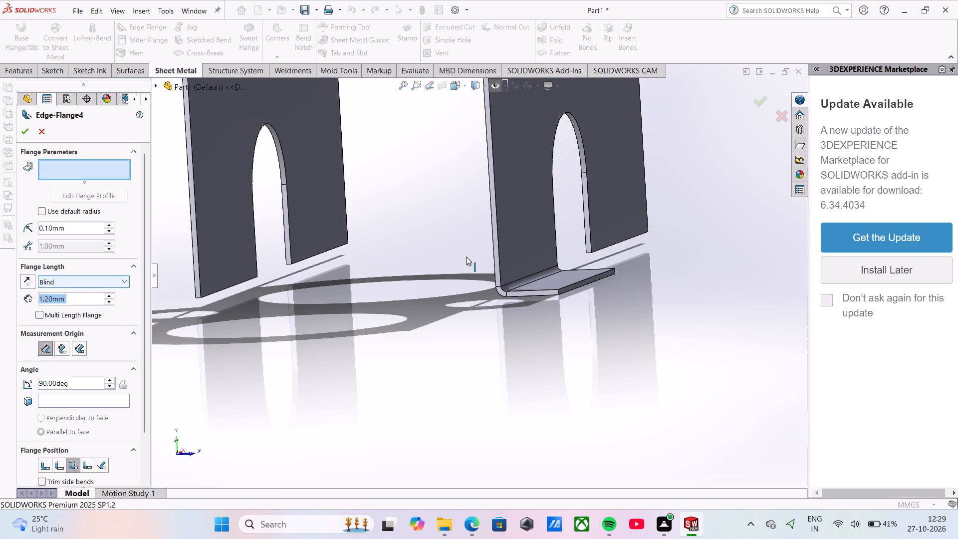
Place the flange on the bottom edge of the same leg's other prong, facing outward with a length of about 1.00 mm.
scroll(604, 260, "down", 4)
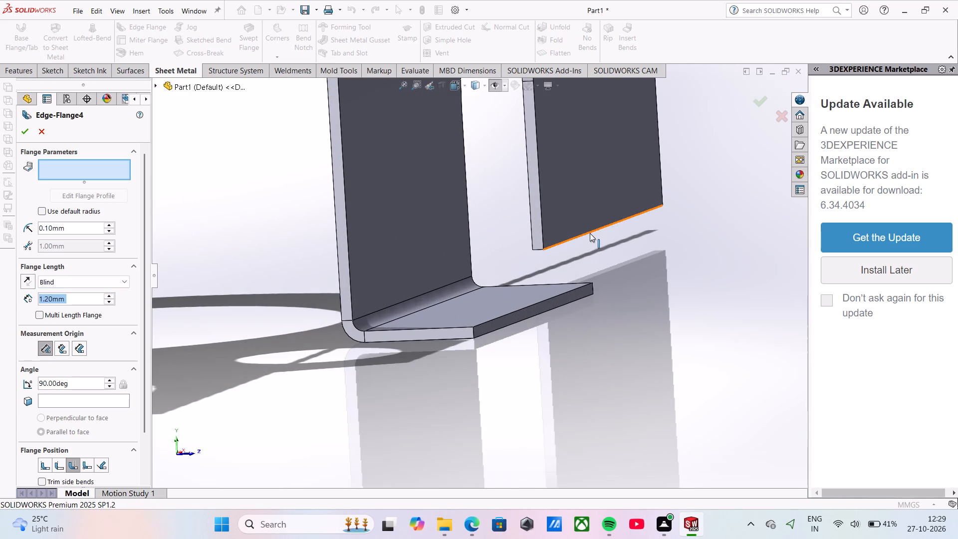
left_click(590, 233)
scroll(216, 302, "up", 2)
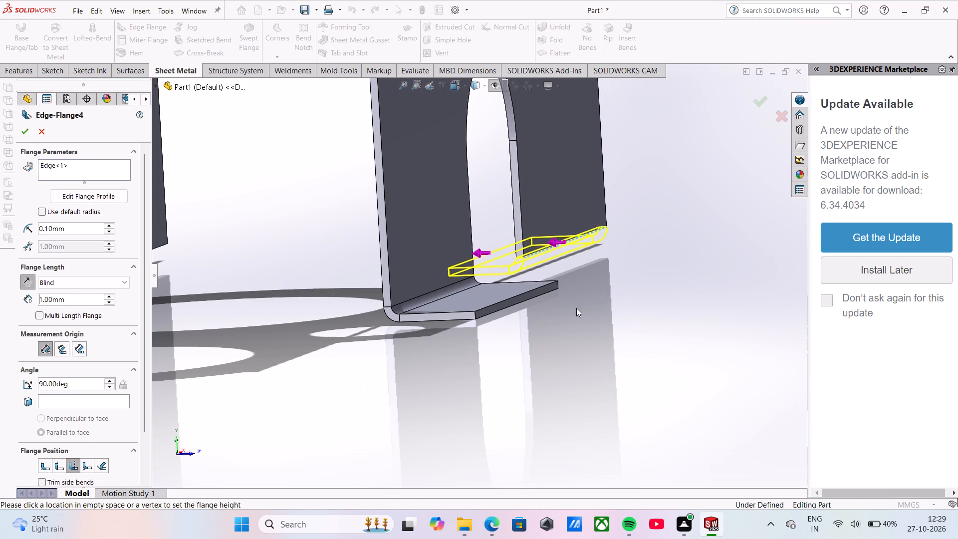
middle_click_drag(578, 329, 589, 269)
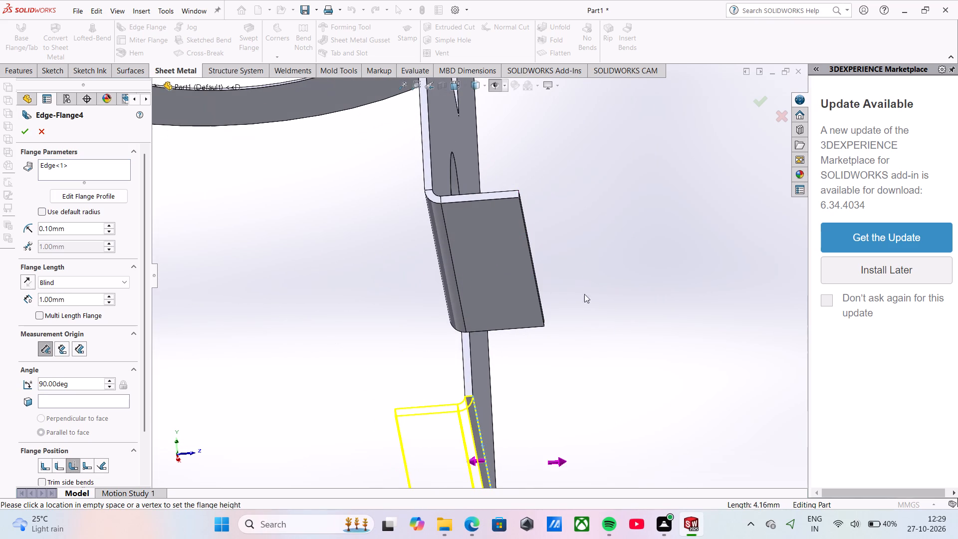
scroll(526, 369, "up", 1)
left_click(569, 355)
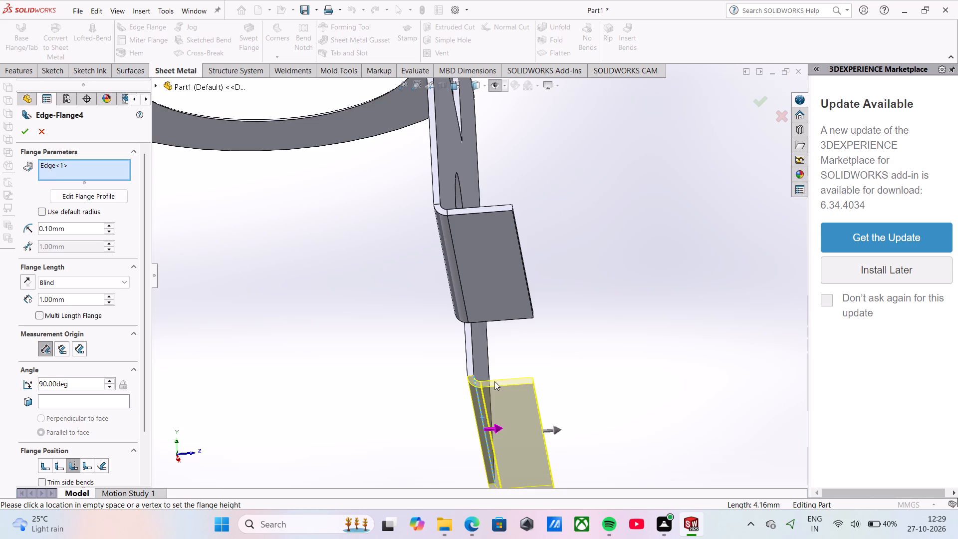
Finish the 1.00 mm outward edge flange on the first leg's second prong with its 0.10 mm bend radius.
scroll(448, 391, "up", 4)
scroll(361, 376, "down", 4)
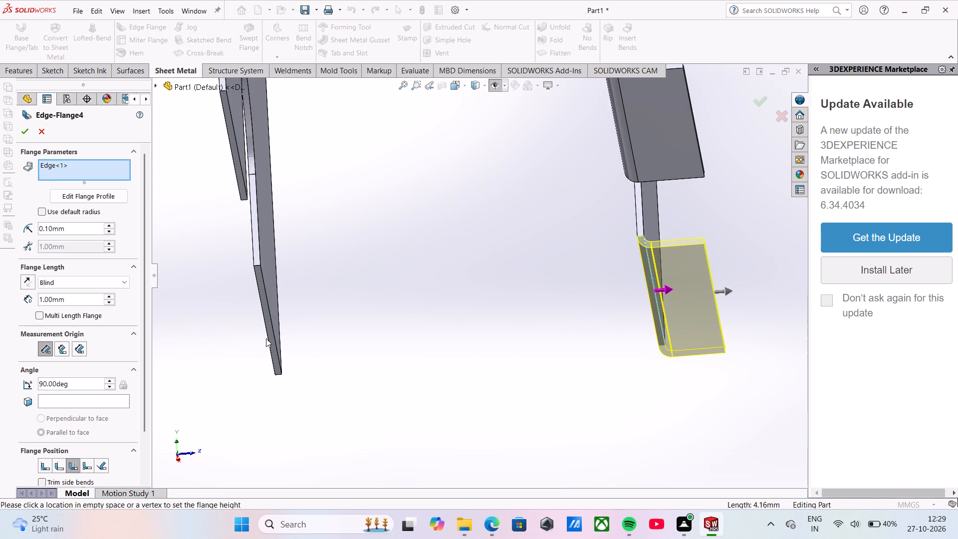
left_click(269, 338)
left_click(270, 338)
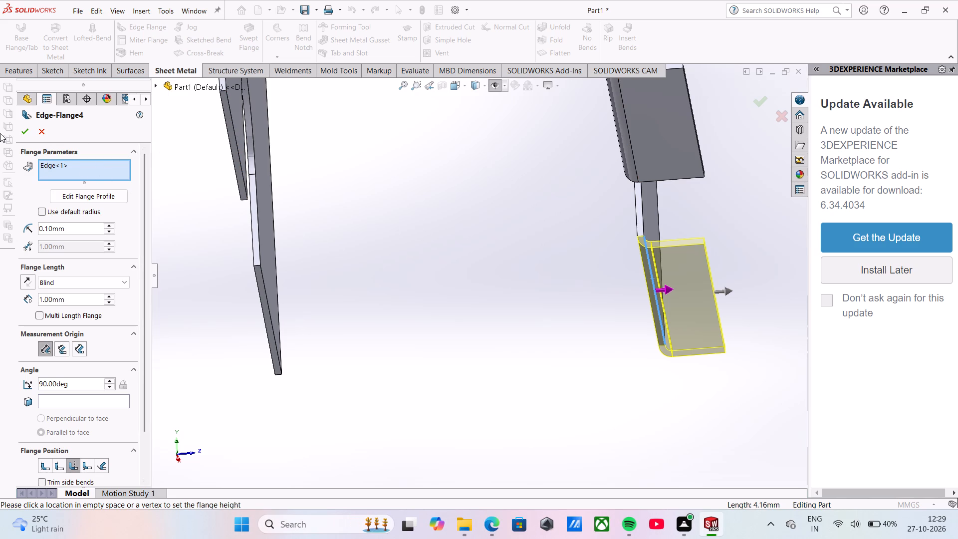
left_click(28, 132)
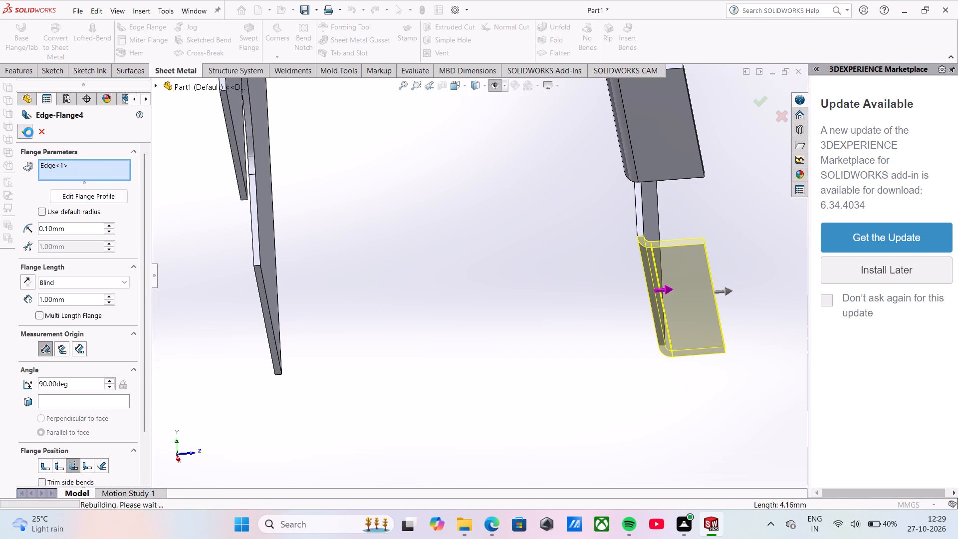
Start one edge flange on the bottom edges of both prongs of the opposite leg, facing outward.
scroll(346, 269, "up", 2)
scroll(381, 239, "up", 2)
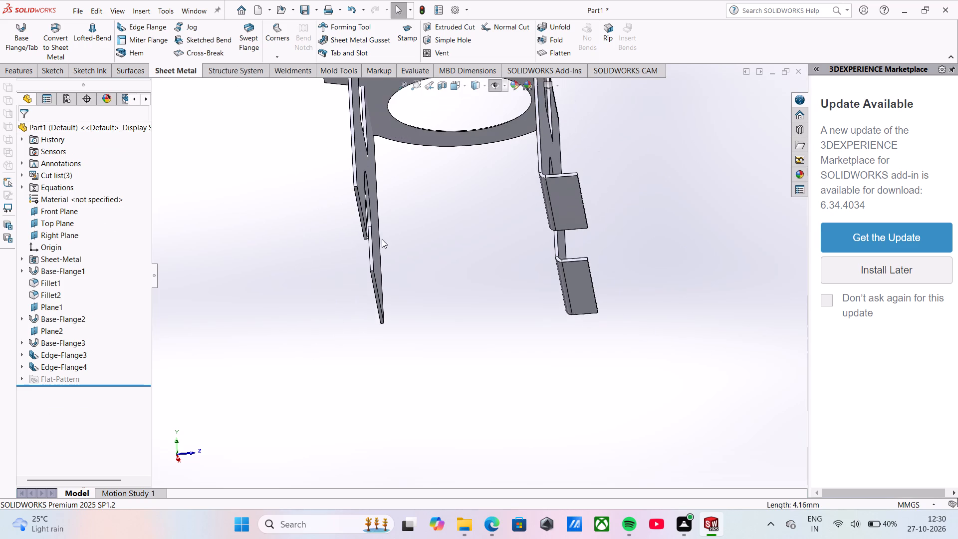
middle_click_drag(382, 239, 376, 275)
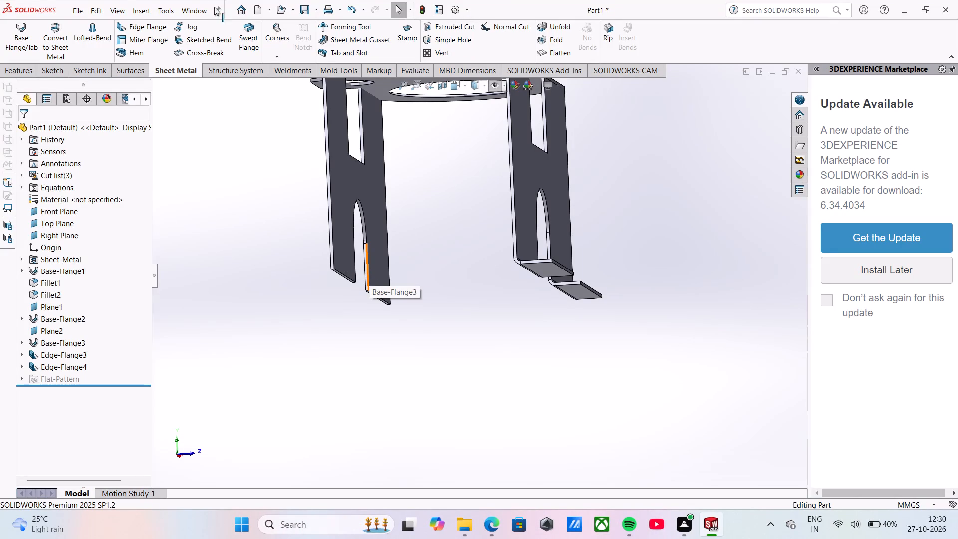
left_click(146, 30)
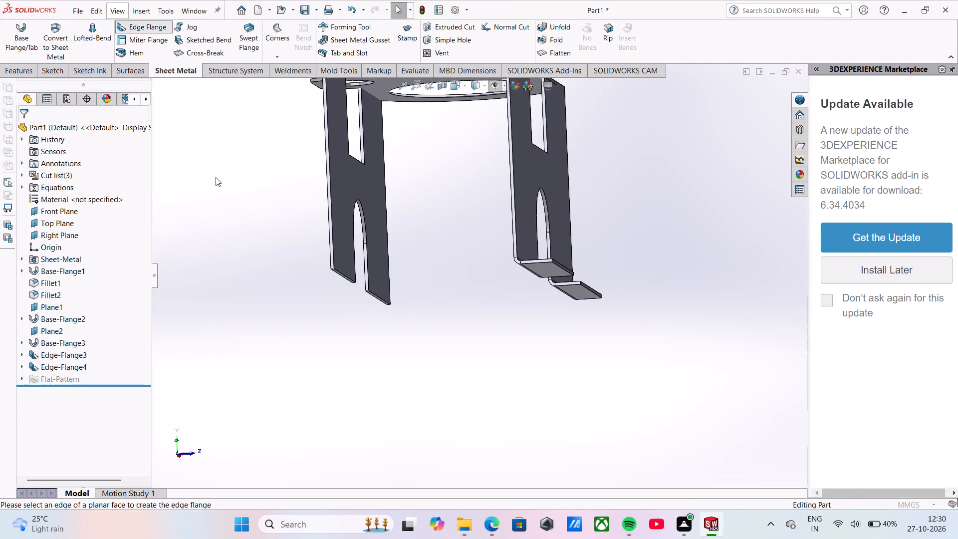
scroll(340, 269, "down", 5)
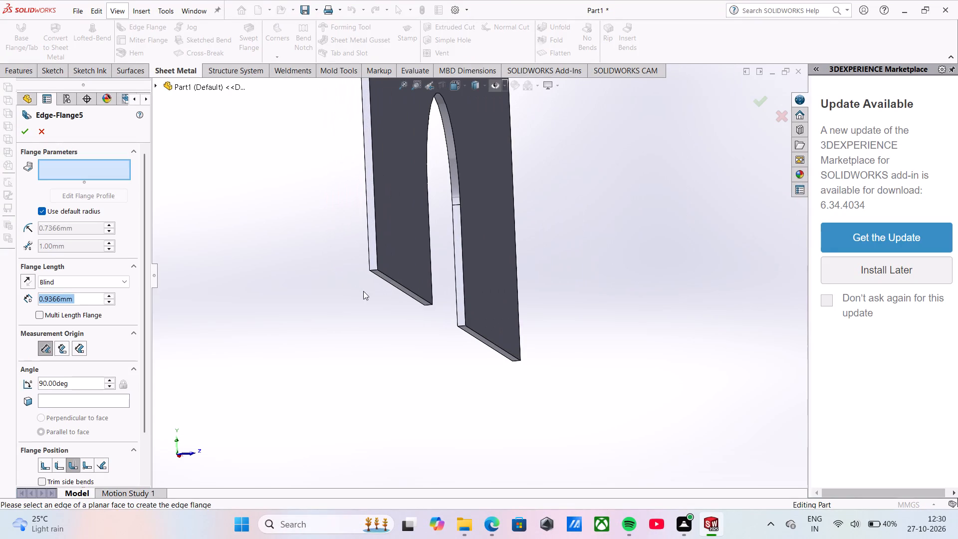
left_click(396, 289)
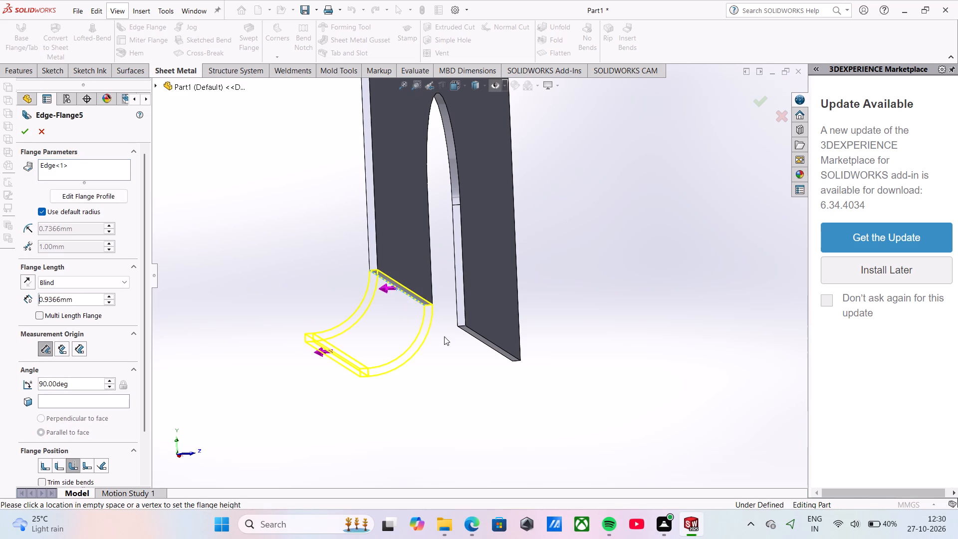
left_click(485, 344)
left_click(484, 344)
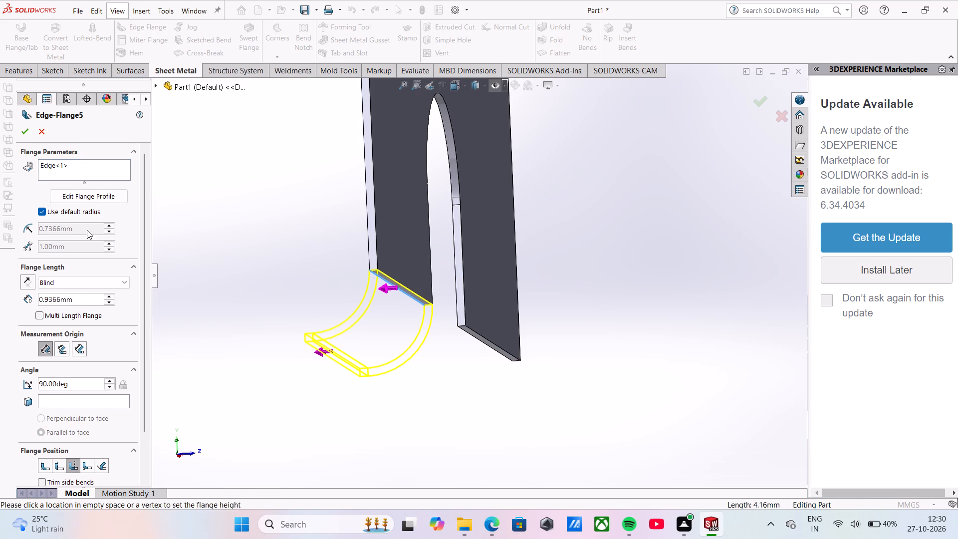
left_click(87, 176)
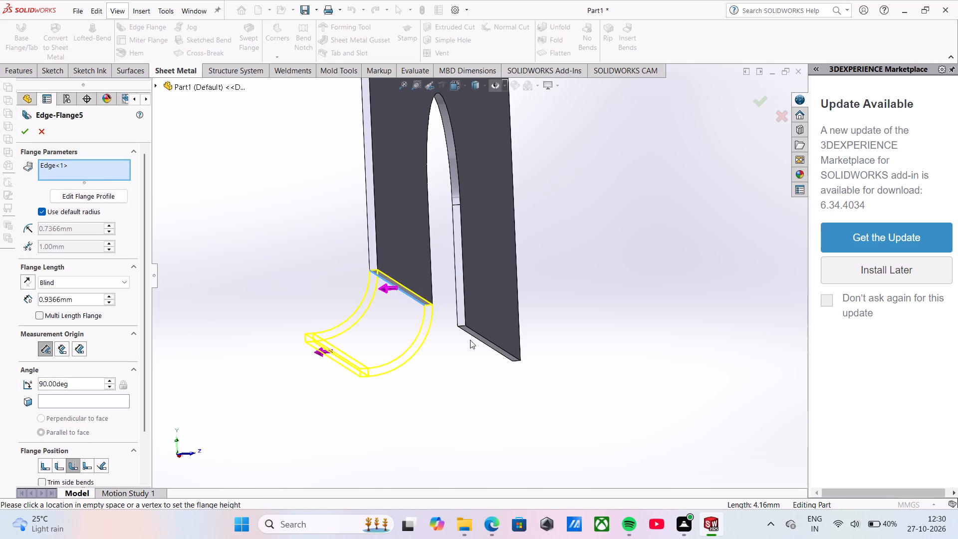
left_click(482, 343)
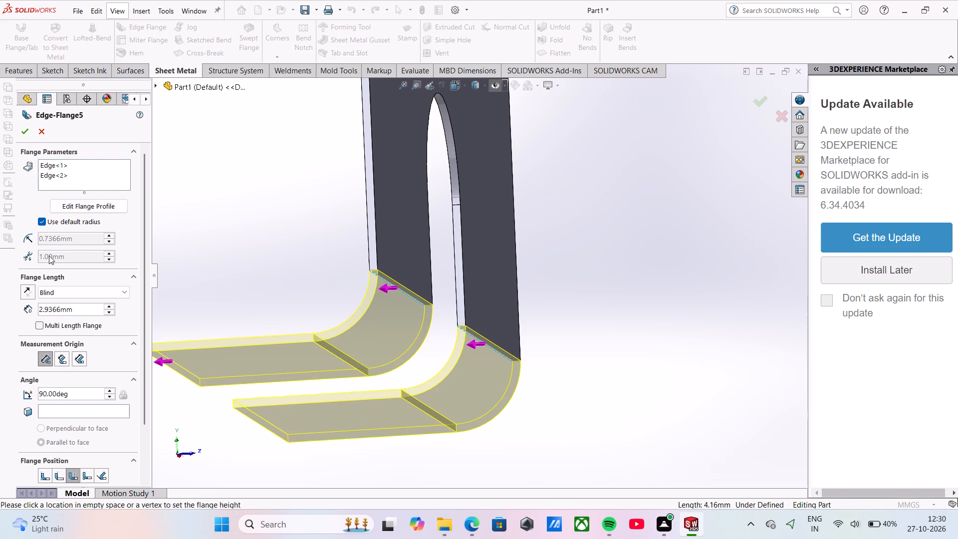
Give both flanges a custom bend radius of 0.10 mm and a length of 1.20 mm, and finish the feature.
left_click(63, 223)
left_click_drag(86, 242, 25, 260)
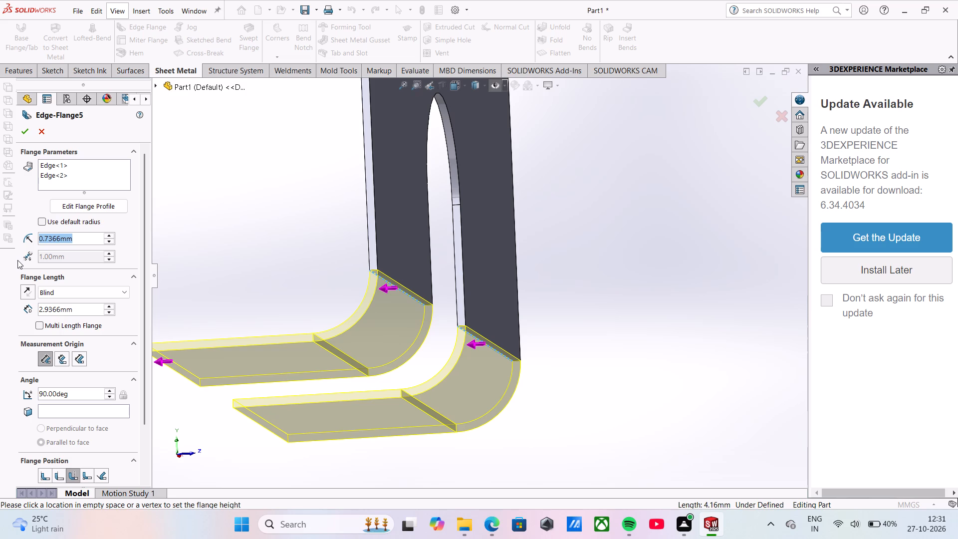
type("0.1")
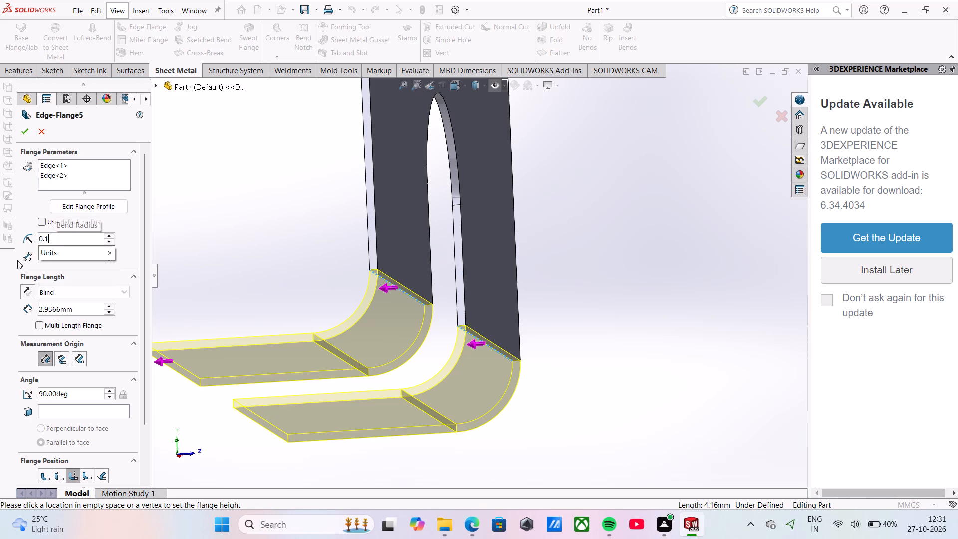
key("Return")
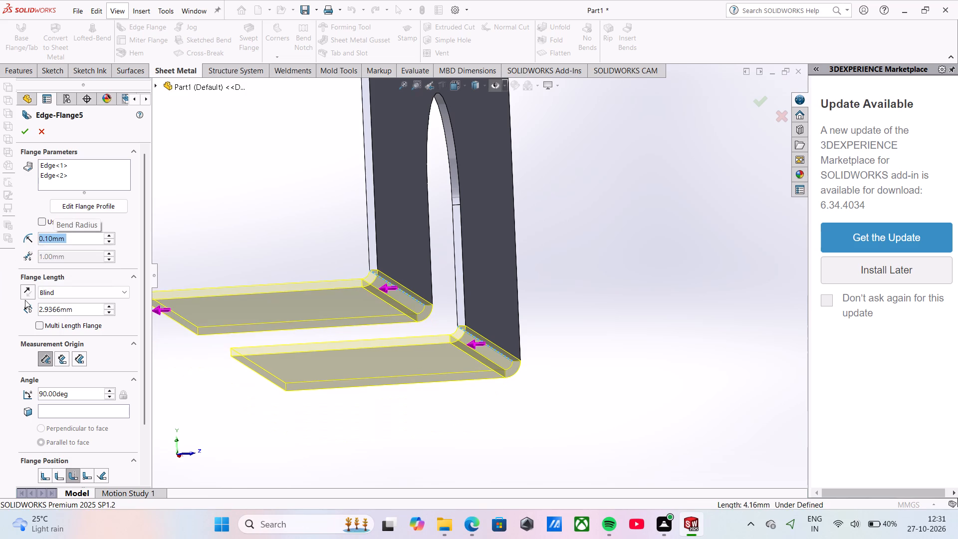
left_click_drag(94, 308, 18, 319)
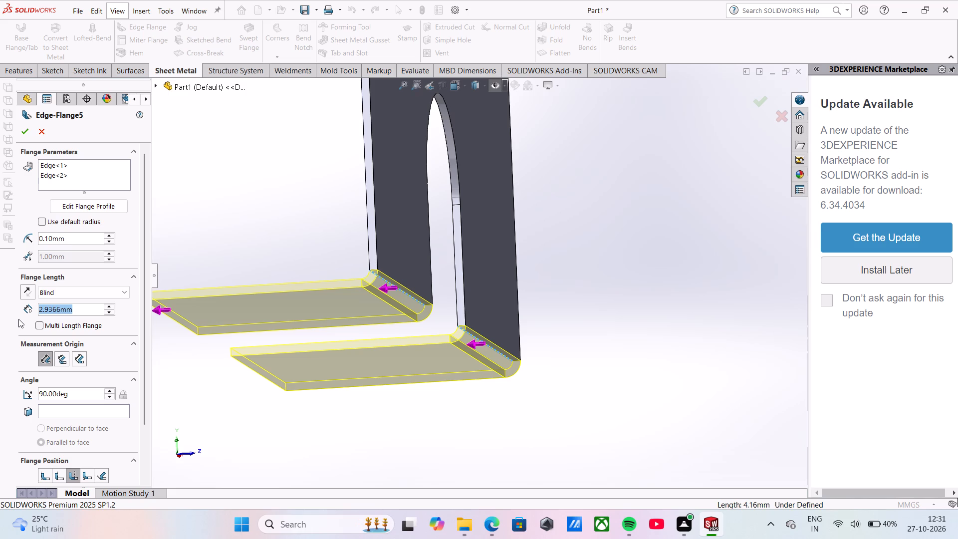
type("1.2")
key("Return")
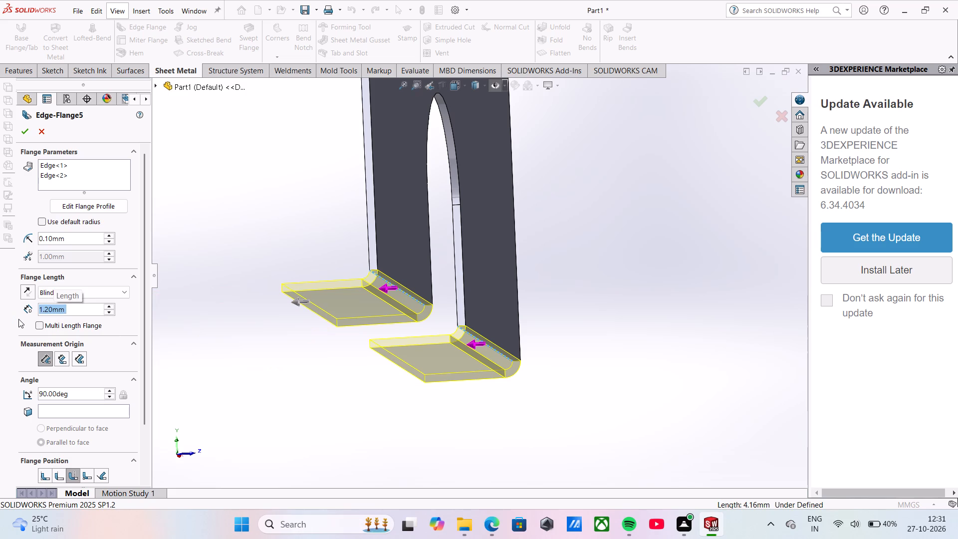
key("Return")
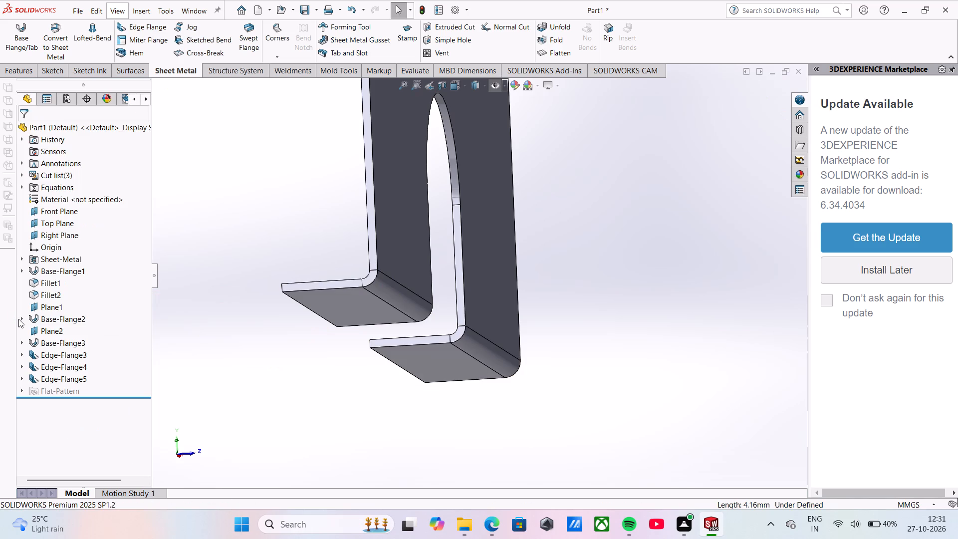
Flatten the holder to check its flat pattern, and return to the folded model.
scroll(239, 290, "up", 5)
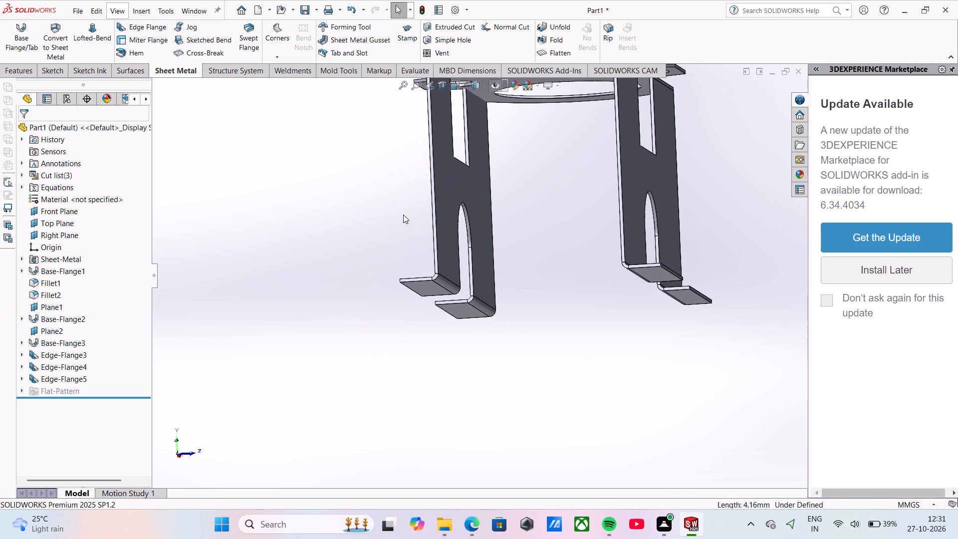
scroll(503, 171, "up", 2)
middle_click_drag(503, 213, 543, 275)
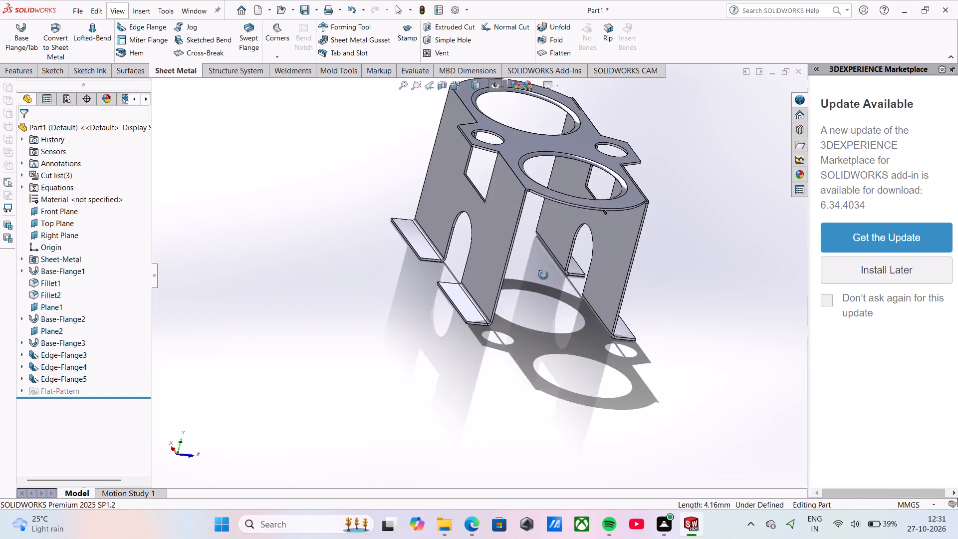
middle_click_drag(543, 275, 499, 277)
scroll(499, 277, "up", 1)
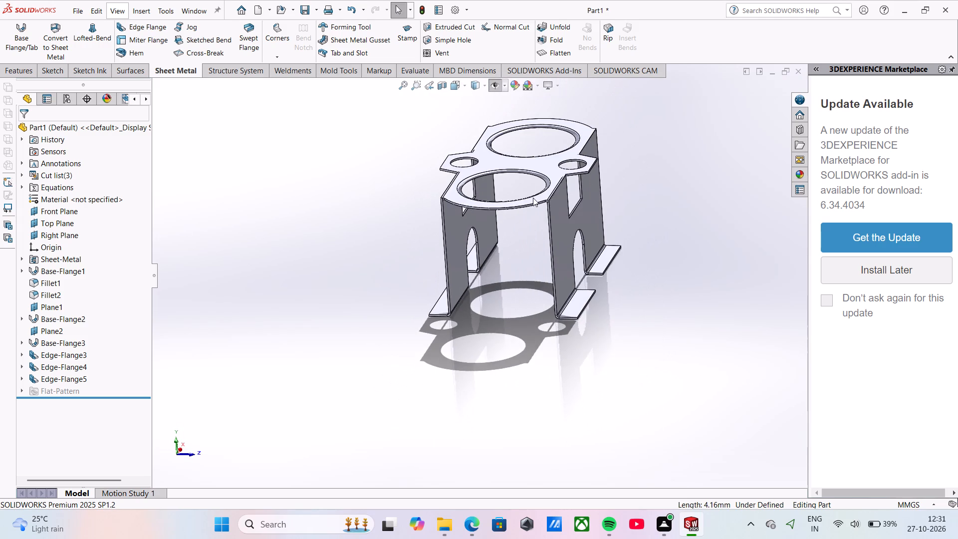
scroll(533, 198, "up", 2)
scroll(538, 175, "down", 1)
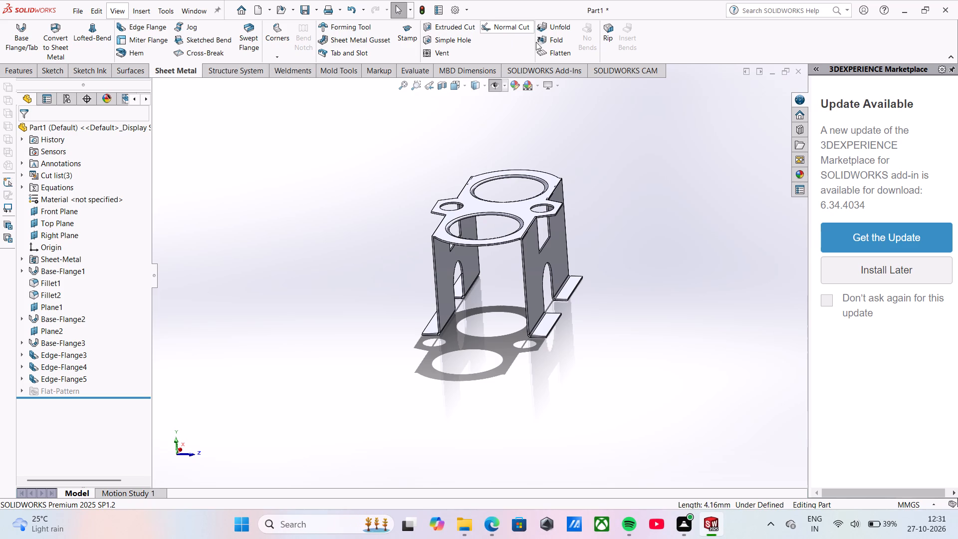
left_click(551, 58)
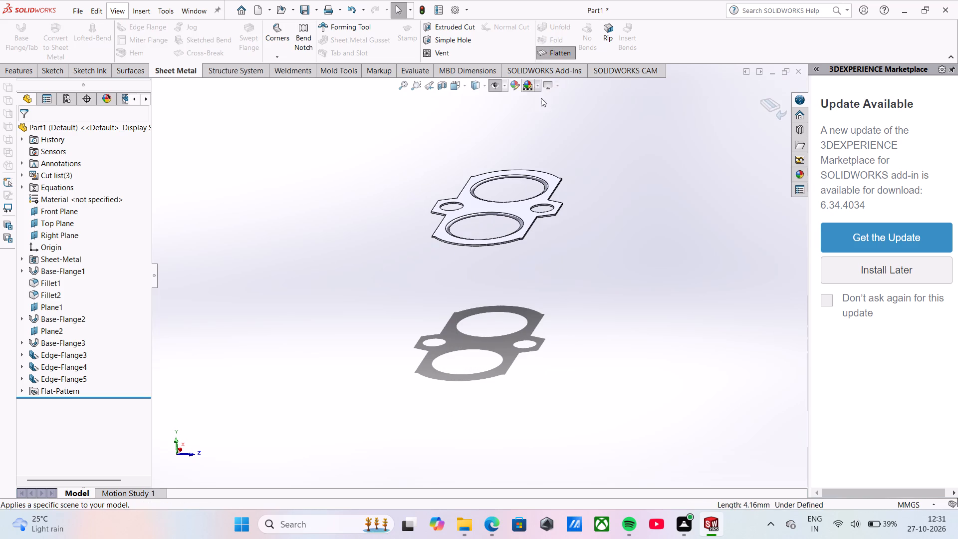
scroll(533, 220, "down", 3)
scroll(527, 233, "up", 5)
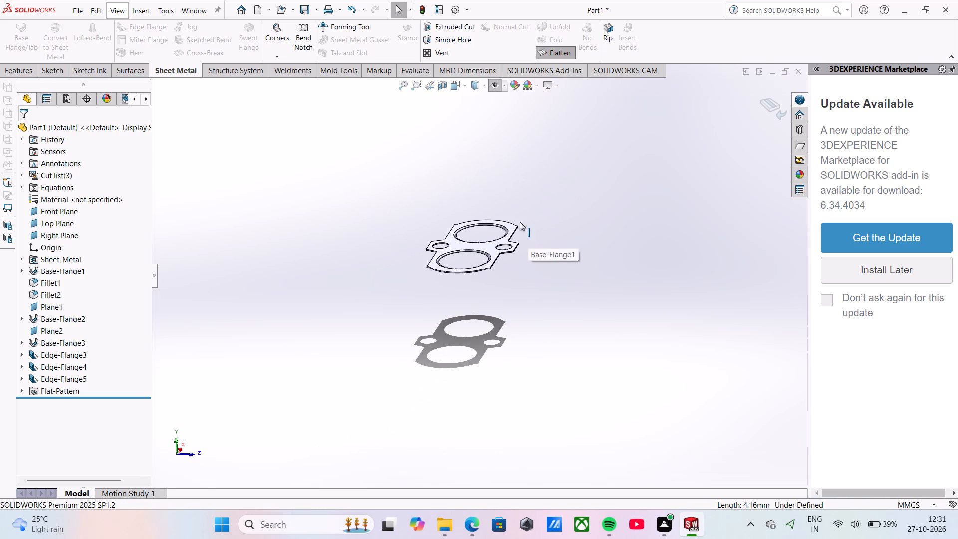
left_click(773, 105)
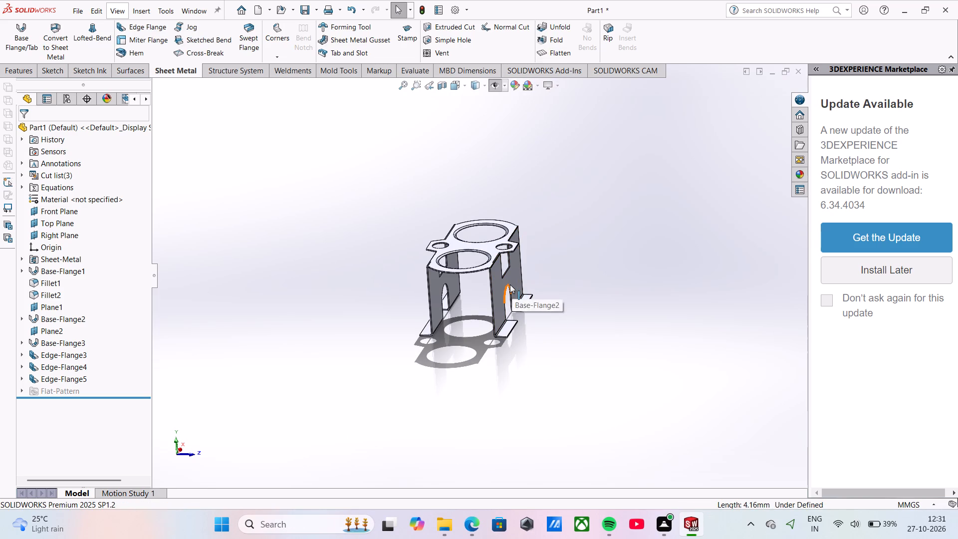
Examine the finished feet and the corner joints where the legs meet the top plate.
left_click(510, 284)
left_click(391, 329)
scroll(406, 313, "down", 4)
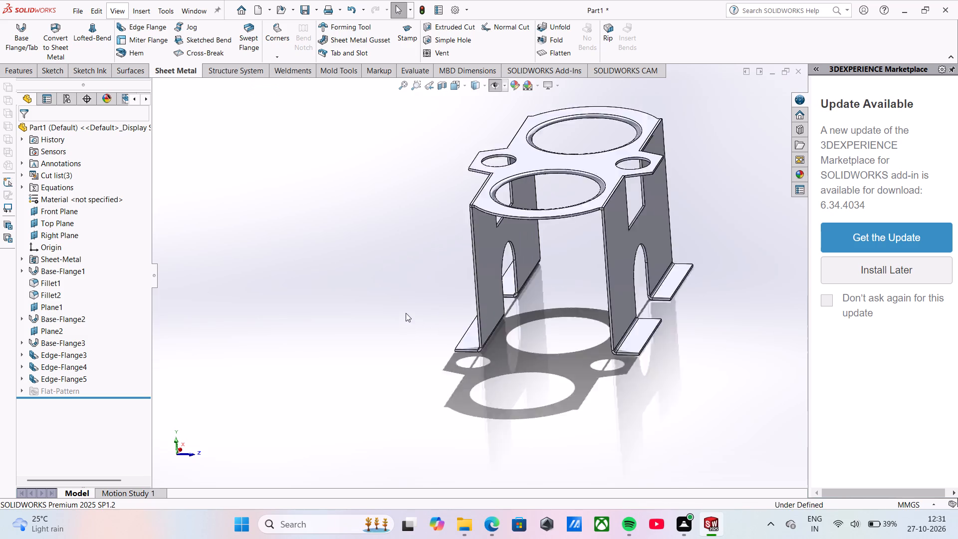
scroll(406, 313, "down", 2)
scroll(449, 287, "down", 2)
scroll(555, 229, "up", 4)
middle_click_drag(555, 229, 576, 205)
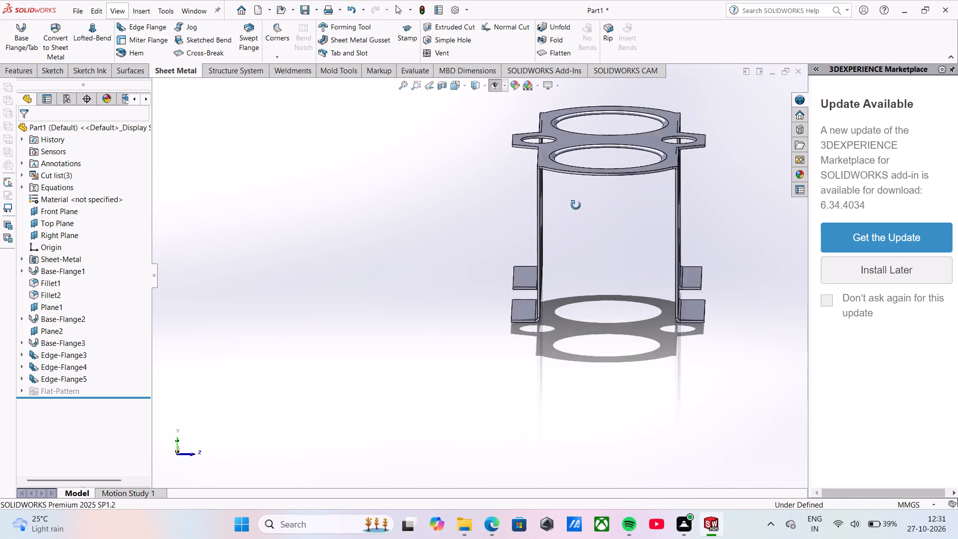
middle_click_drag(576, 205, 594, 191)
scroll(585, 149, "down", 8)
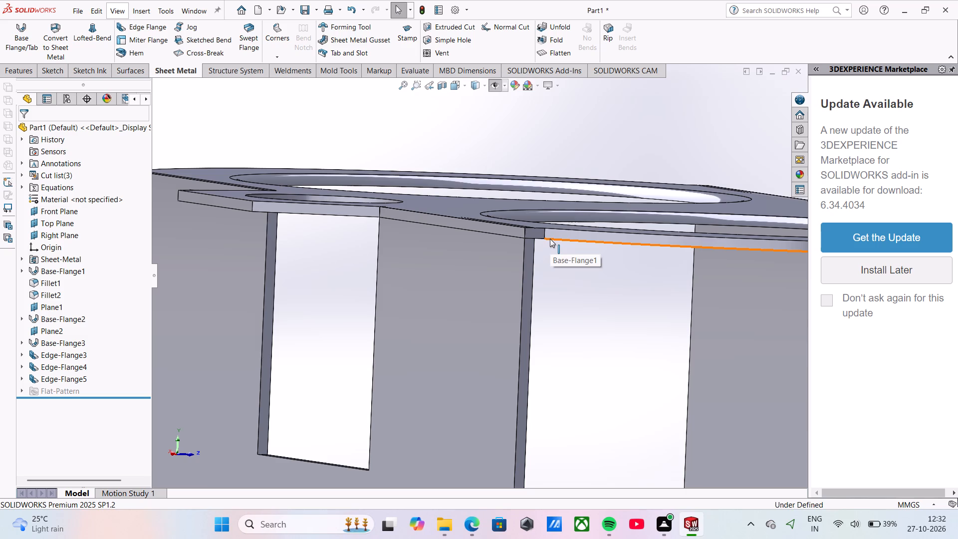
scroll(530, 240, "down", 1)
scroll(529, 249, "up", 2)
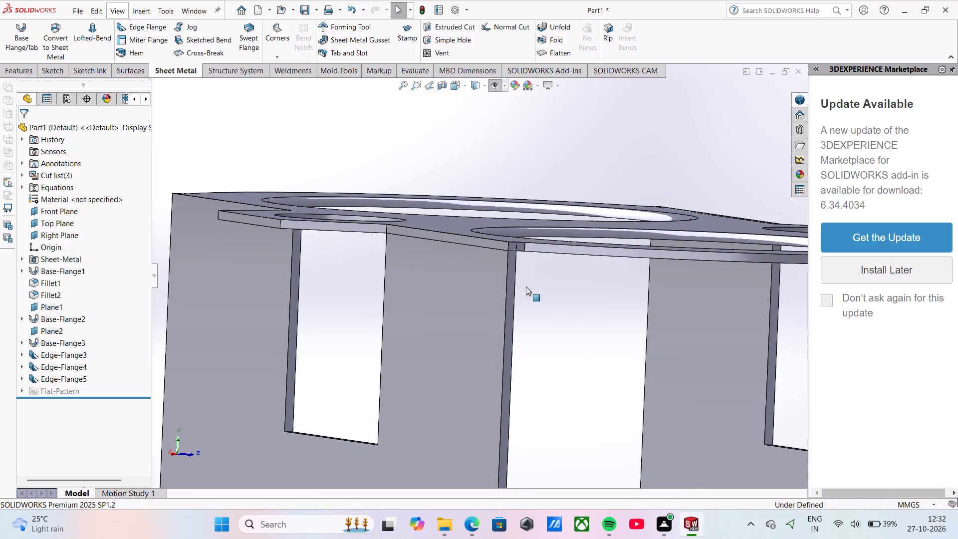
scroll(503, 287, "down", 2)
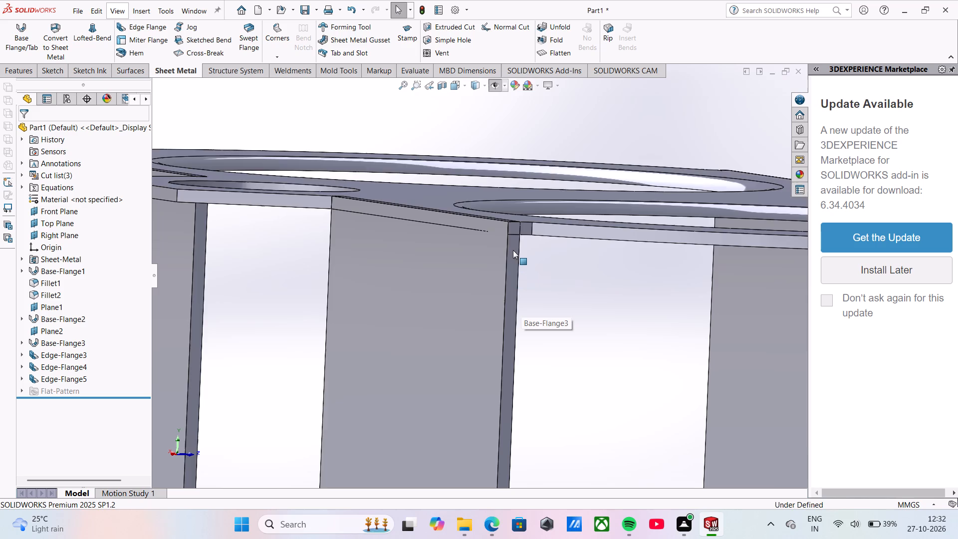
scroll(513, 250, "up", 5)
middle_click_drag(508, 267, 493, 269)
scroll(508, 267, "up", 1)
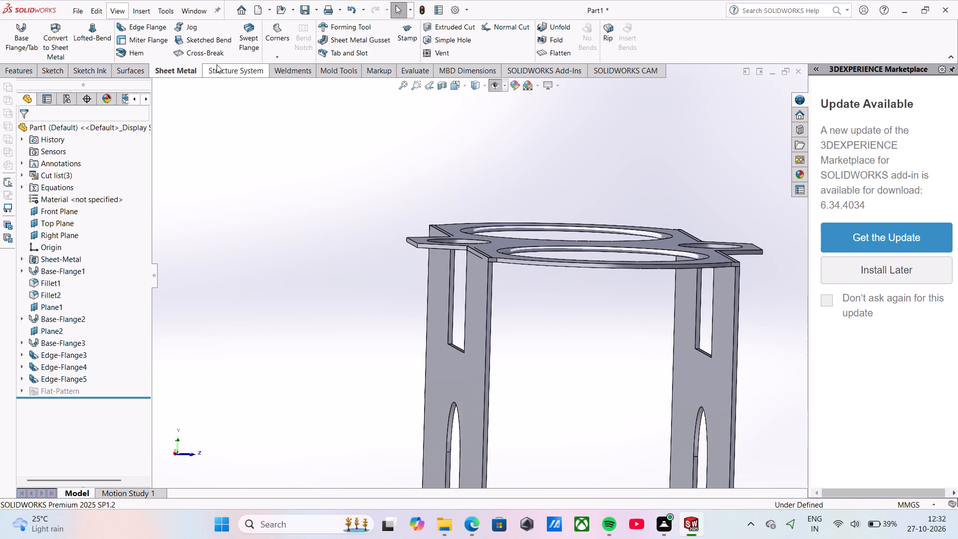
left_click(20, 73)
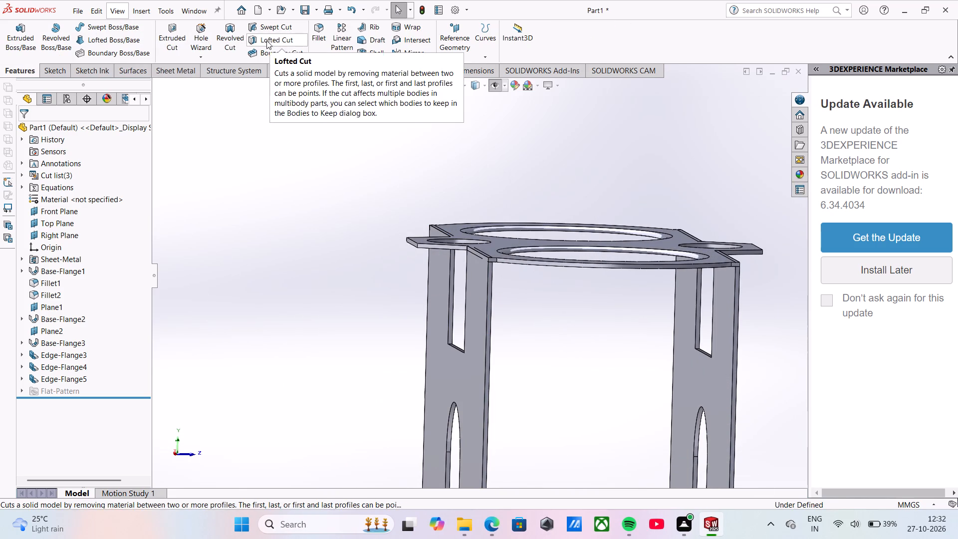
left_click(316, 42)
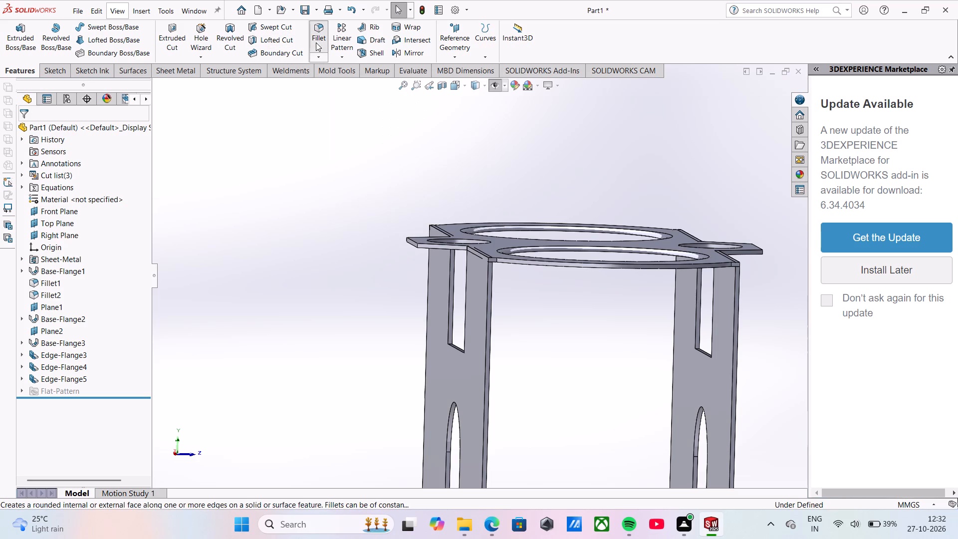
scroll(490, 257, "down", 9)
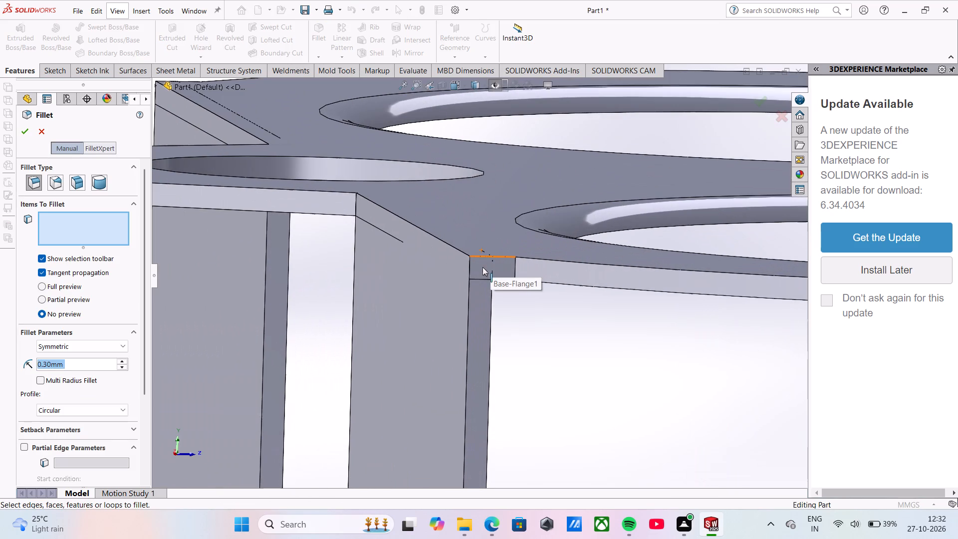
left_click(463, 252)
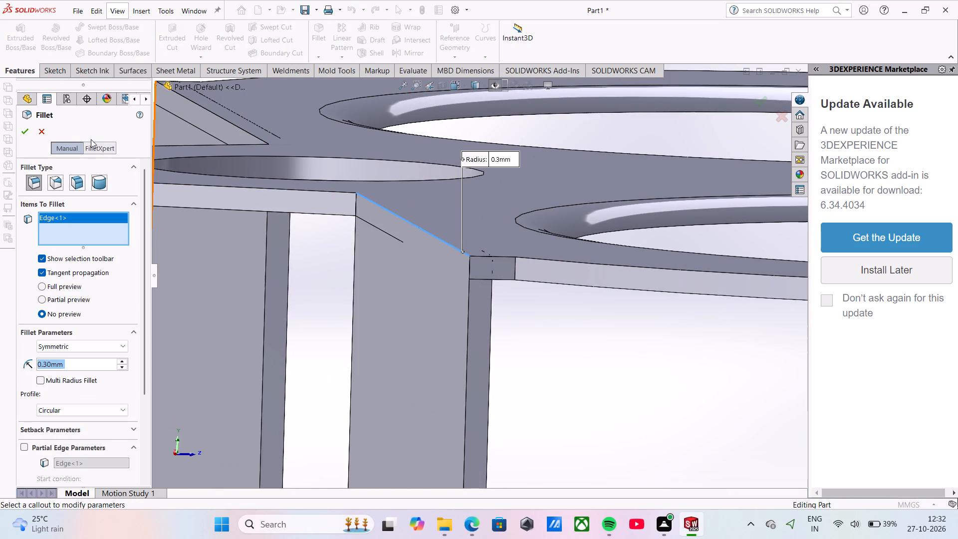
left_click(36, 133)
Examine the whole holder from several angles, ending in the trimetric view.
scroll(398, 257, "up", 7)
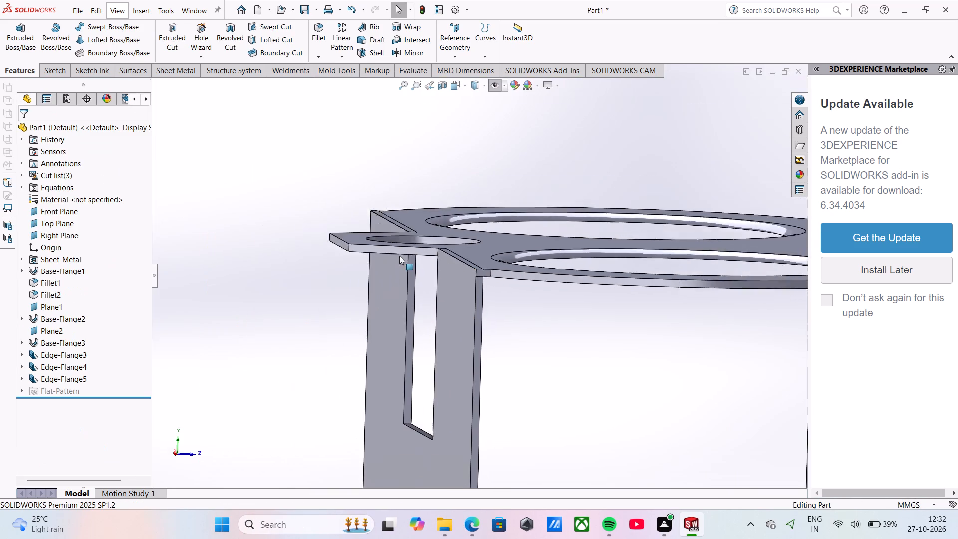
scroll(399, 256, "up", 1)
middle_click_drag(467, 246, 470, 287)
scroll(465, 283, "up", 5)
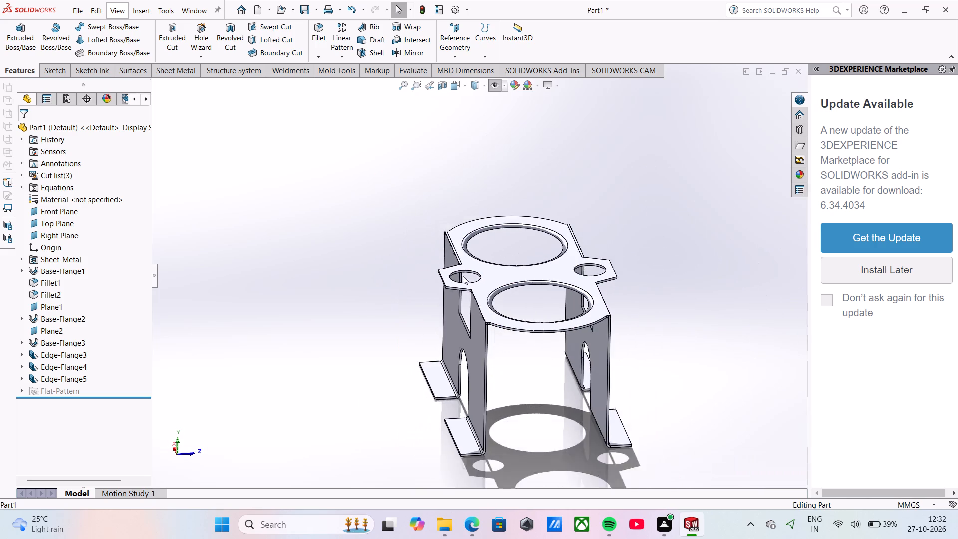
scroll(463, 276, "up", 2)
middle_click_drag(419, 331, 450, 336)
middle_click(449, 336)
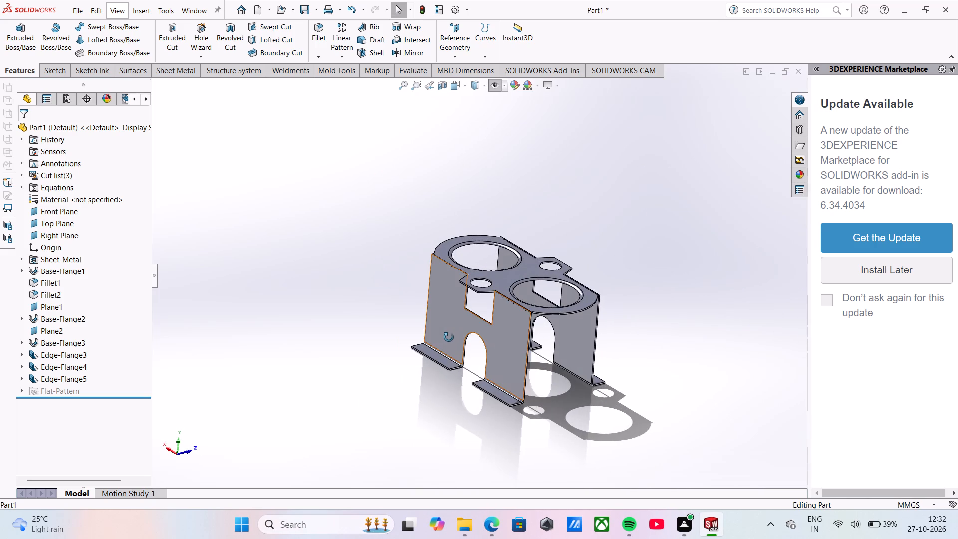
scroll(442, 337, "up", 1)
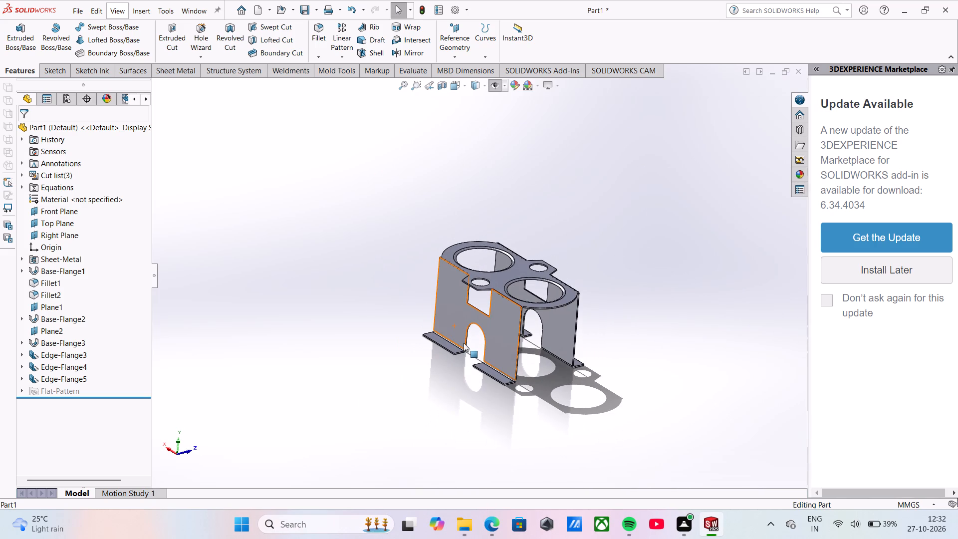
left_click(483, 87)
left_click(506, 125)
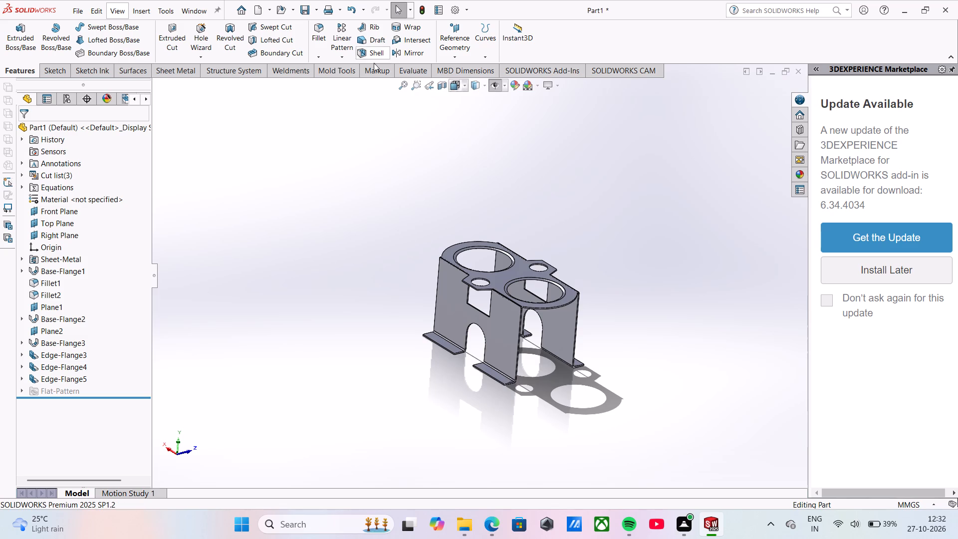
left_click(464, 89)
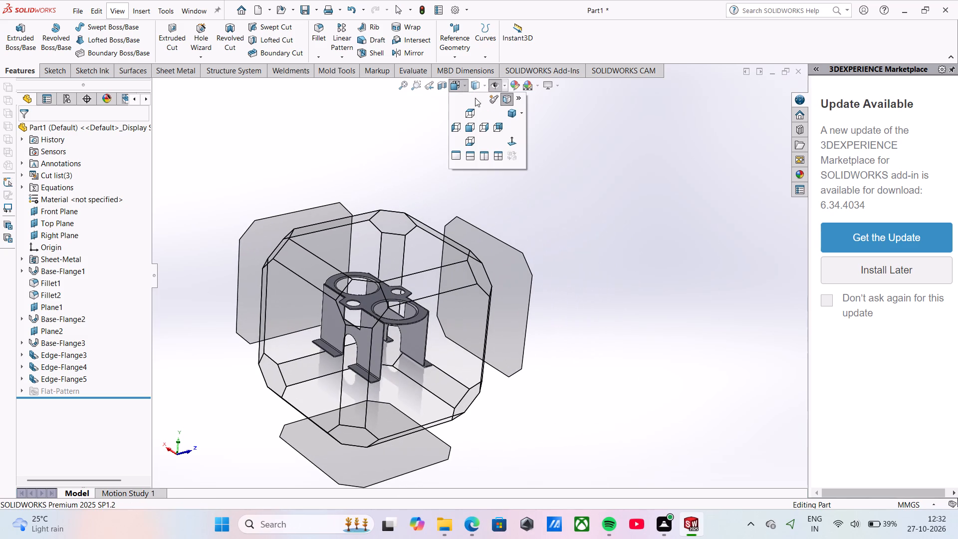
left_click(515, 115)
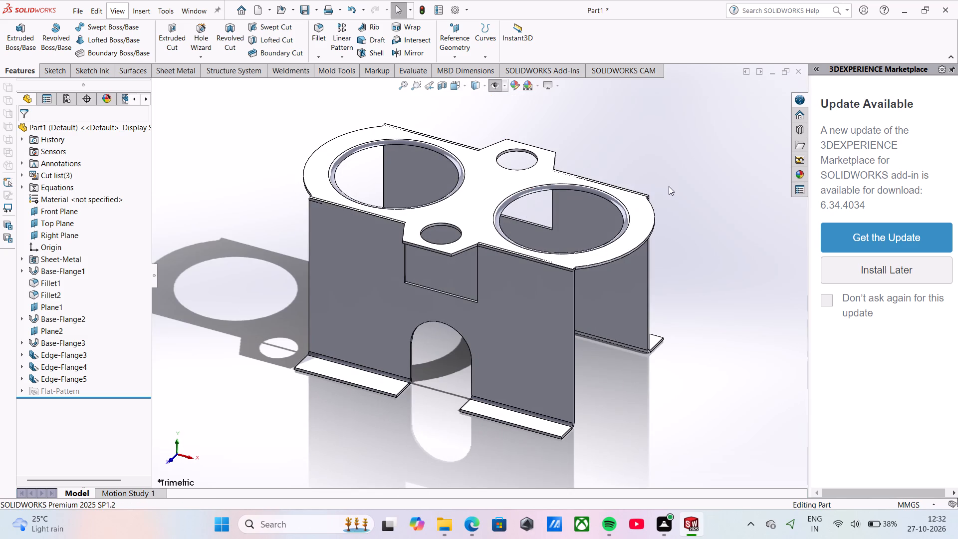
Start a new sketch on the underside face of one of the last-added feet.
scroll(658, 148, "up", 1)
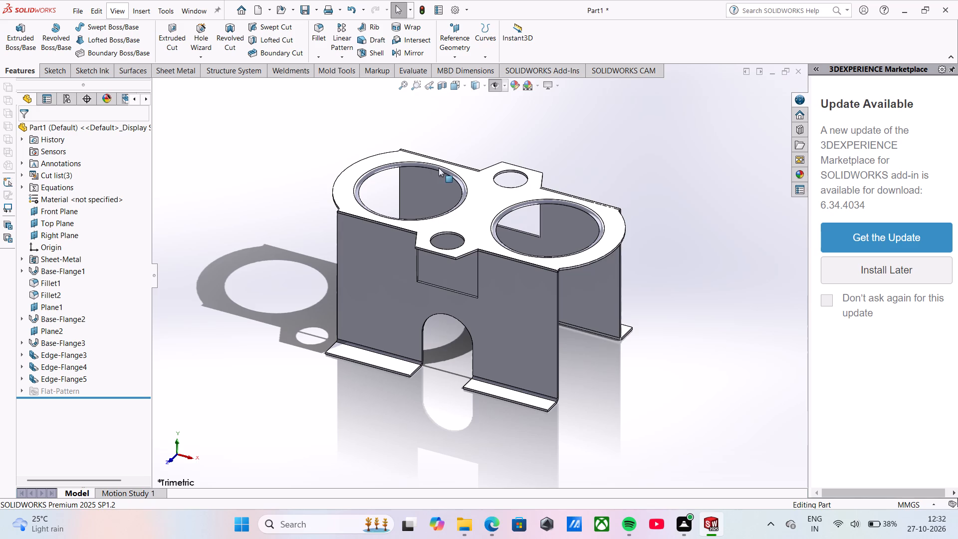
middle_click_drag(439, 169, 427, 273)
scroll(615, 244, "down", 3)
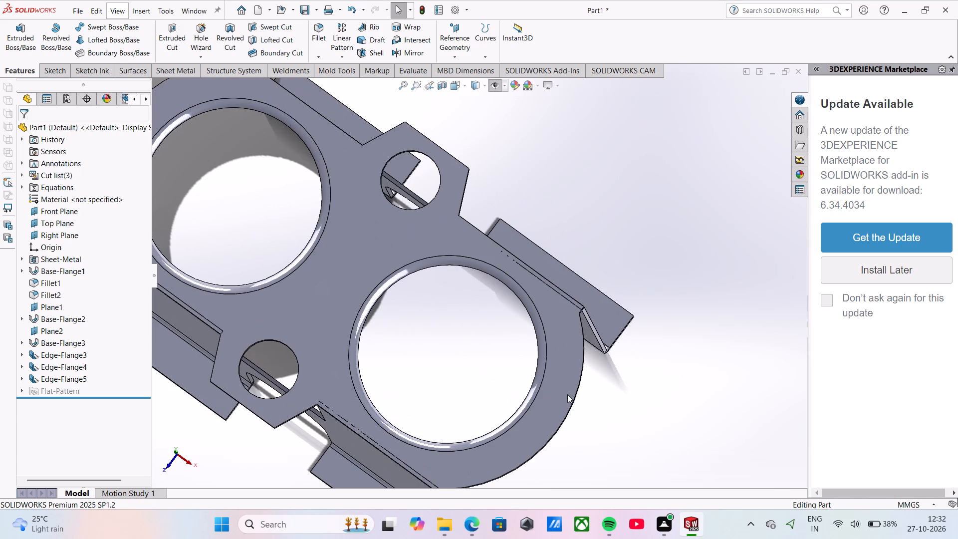
middle_click_drag(662, 314, 589, 254)
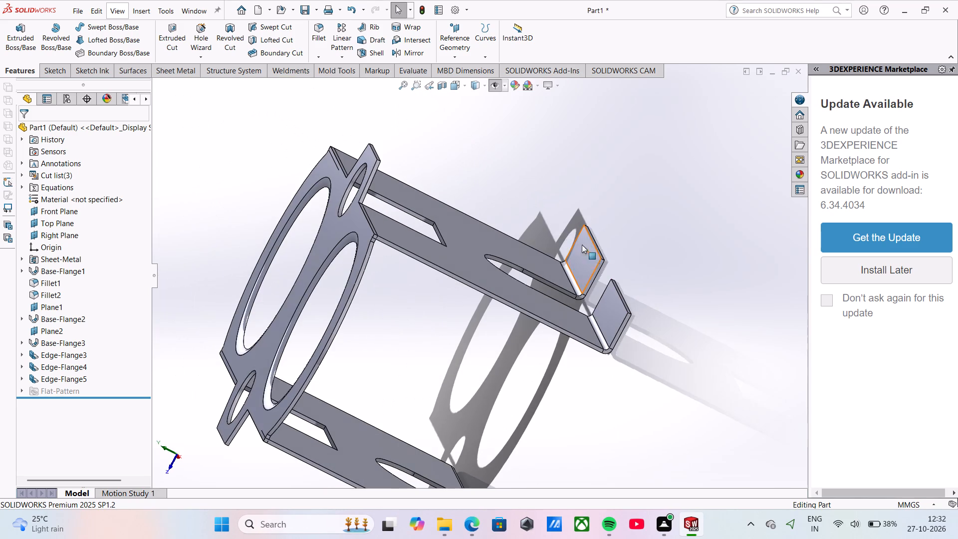
middle_click_drag(604, 238, 475, 203)
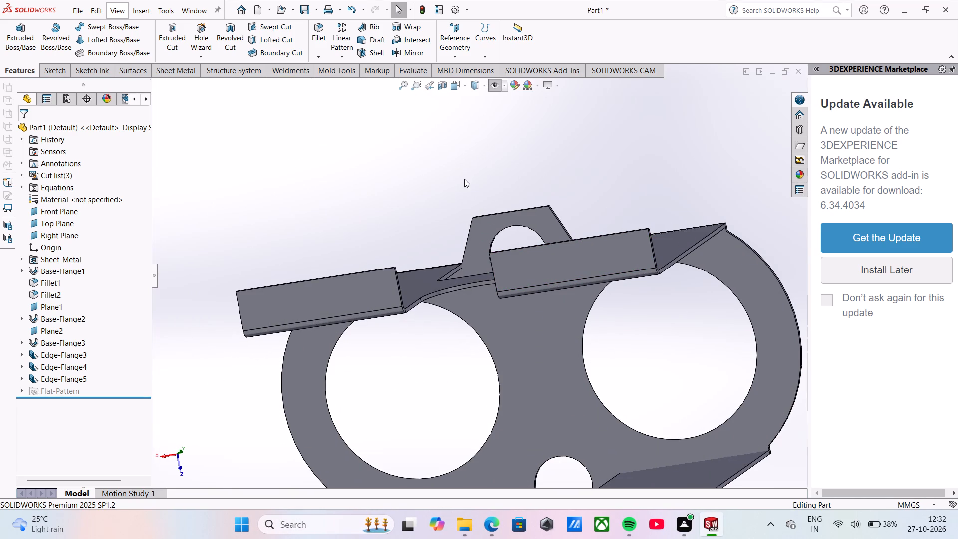
left_click(464, 179)
left_click(556, 270)
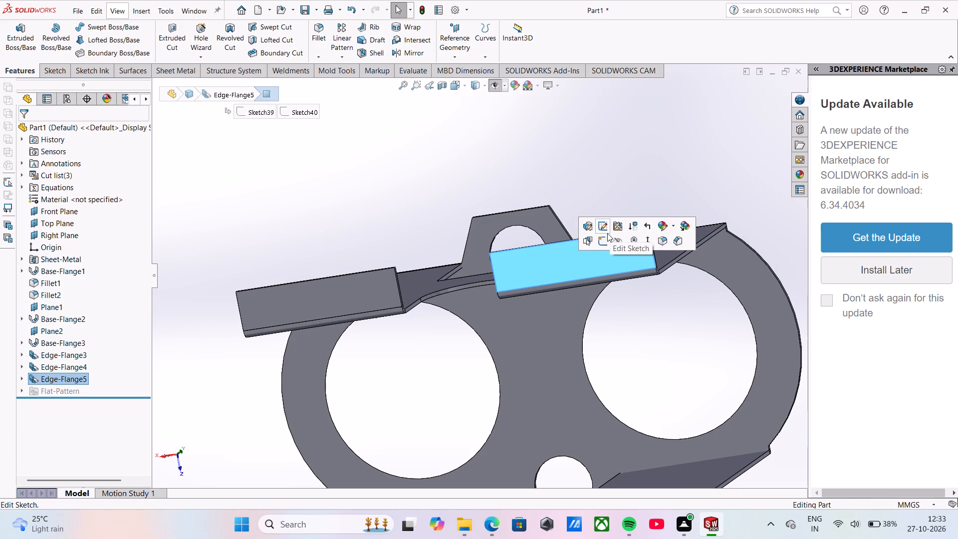
left_click(605, 237)
left_click(620, 128)
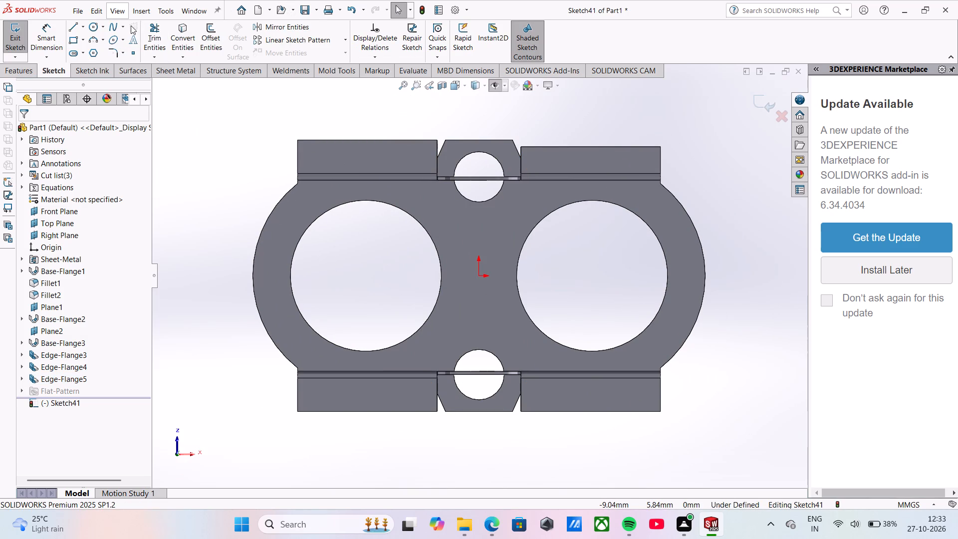
Sketch a horizontal midpoint line centred on the origin and set its length to 6.25 mm.
left_click(83, 24)
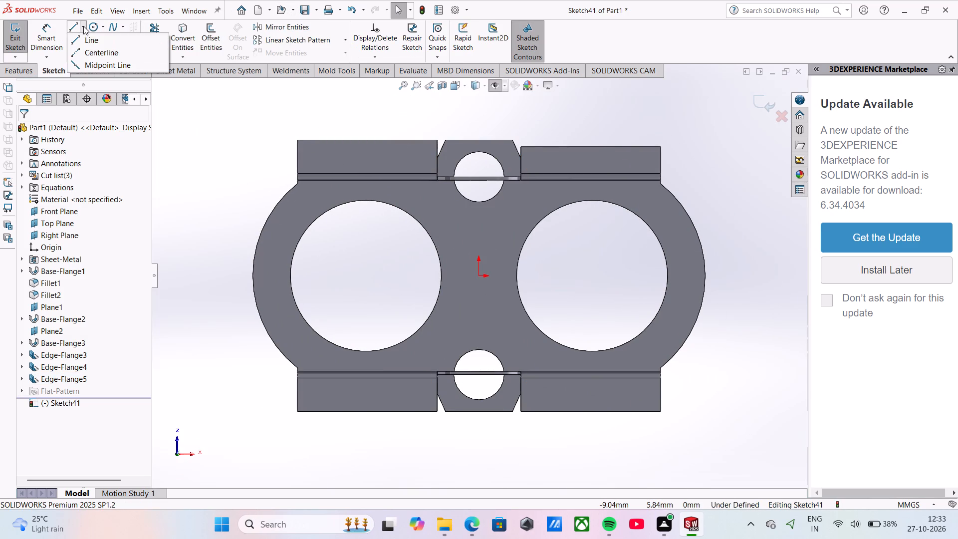
left_click(96, 65)
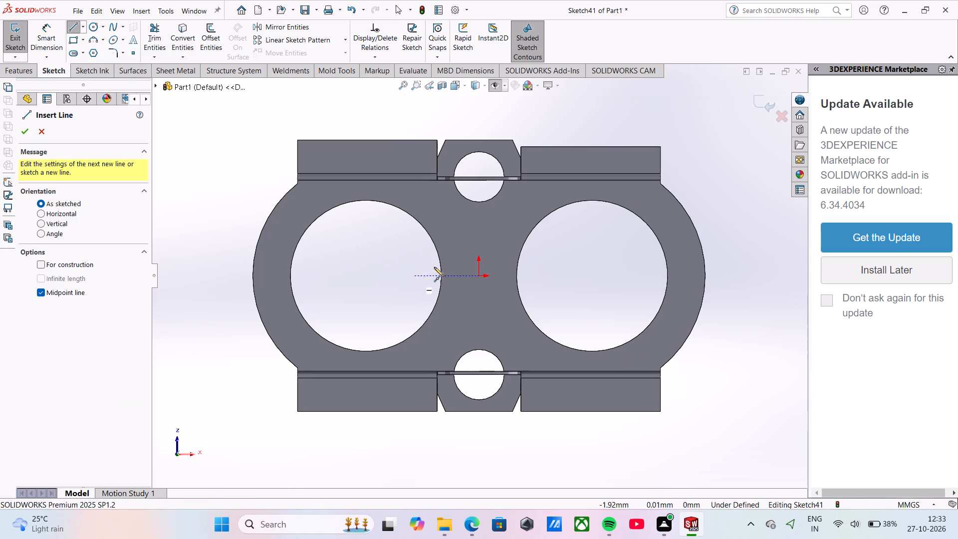
left_click(477, 275)
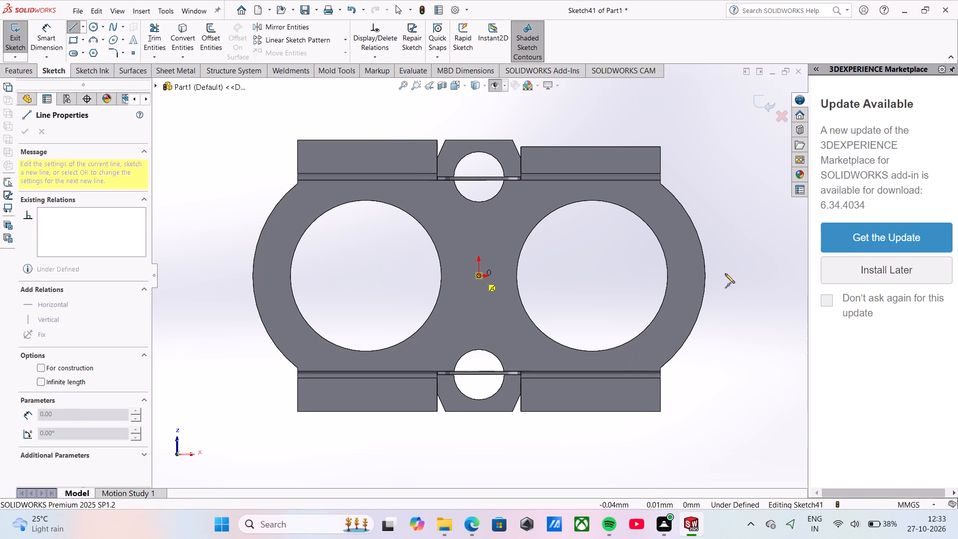
left_click(750, 273)
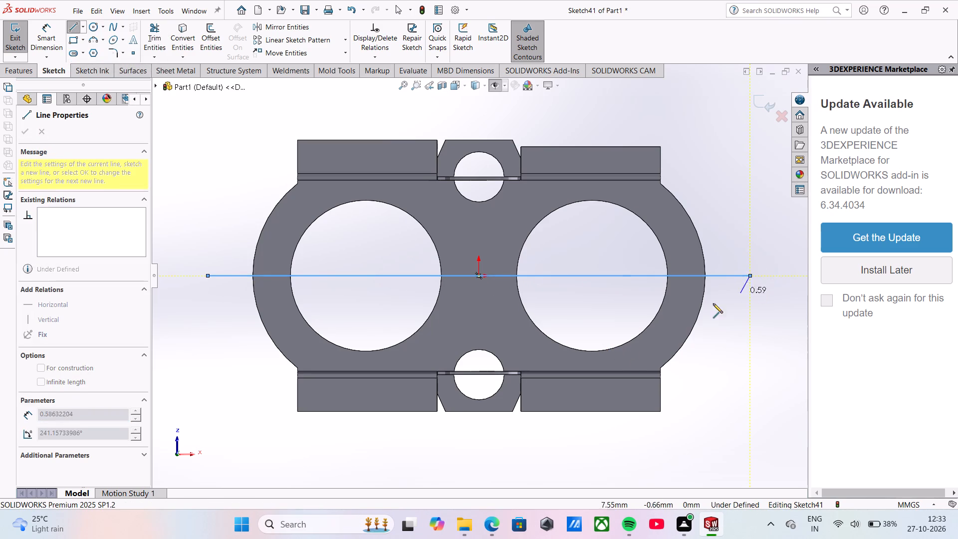
key("Escape")
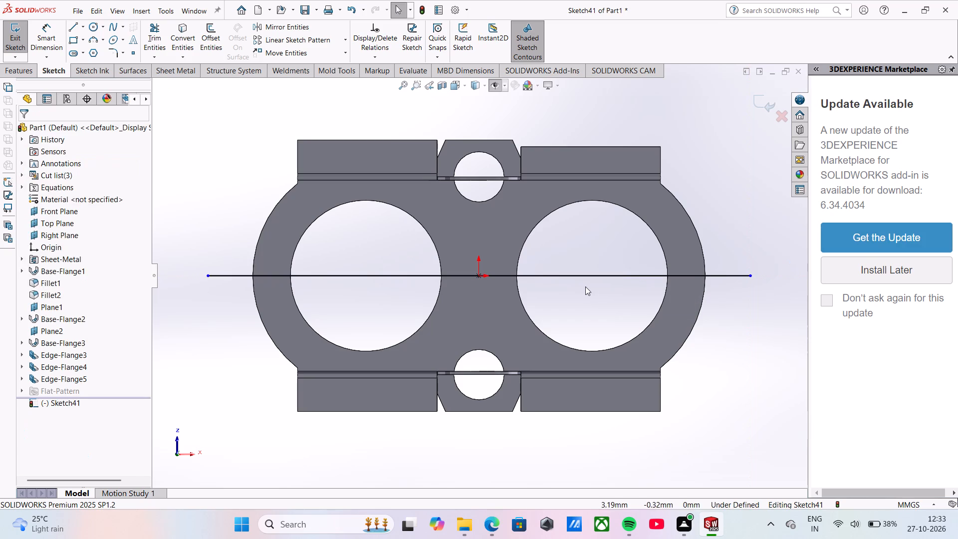
left_click(586, 278)
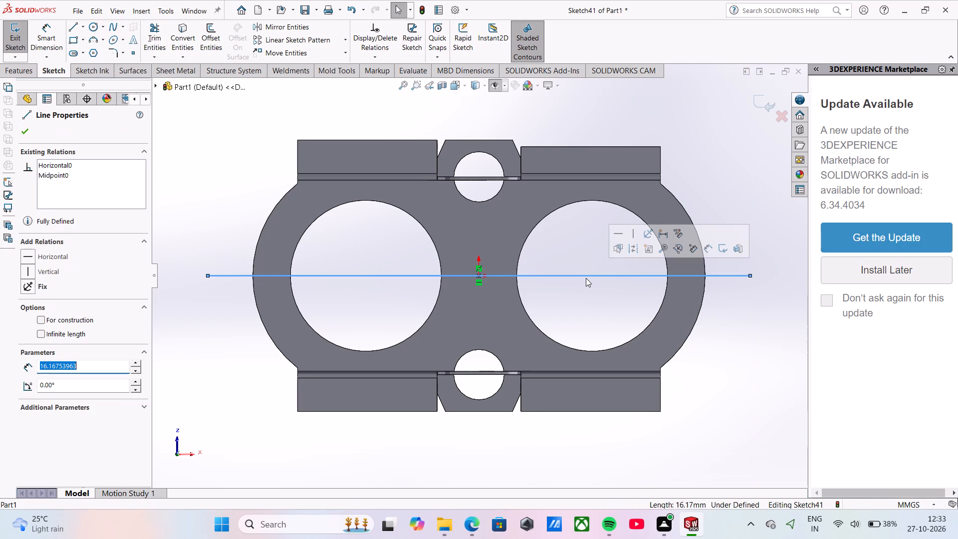
type("6.25")
key("Return")
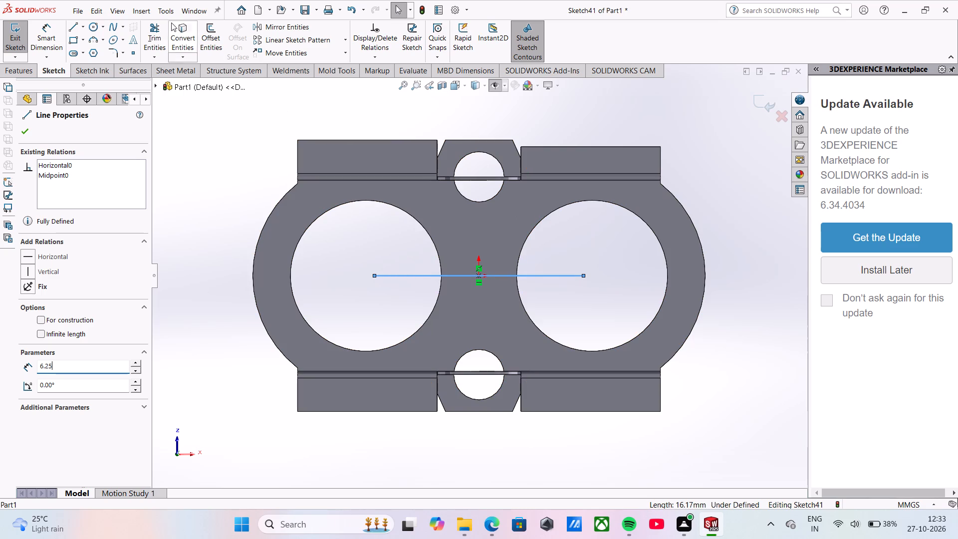
Sketch circles of about 0.16 mm and 0.22 mm radius on one leg's two feet, centred in line with the midpoint line's endpoints.
left_click(96, 24)
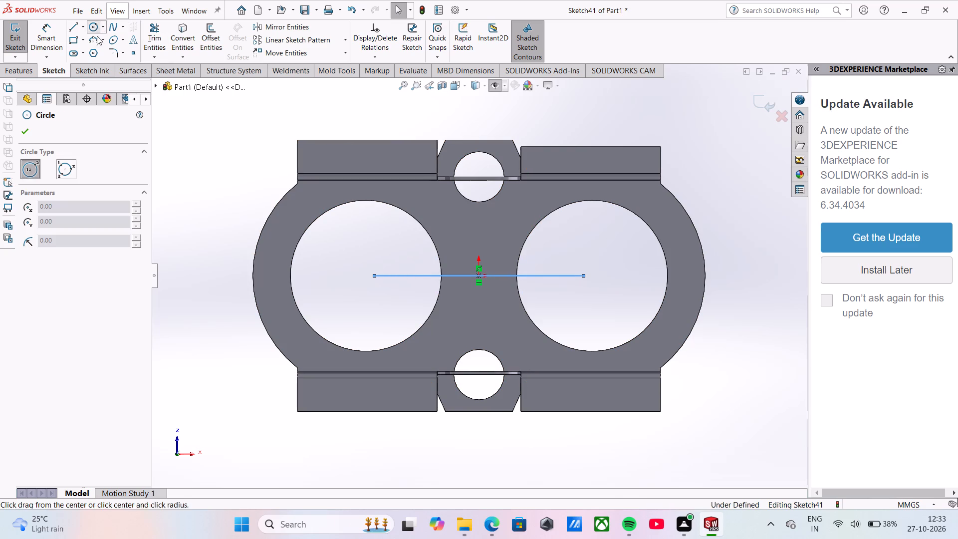
left_click(375, 155)
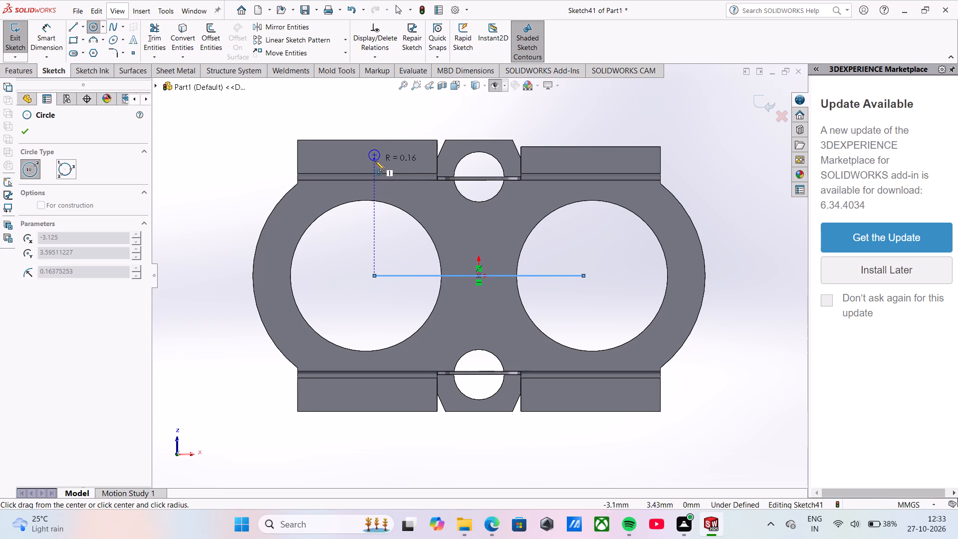
left_click(375, 161)
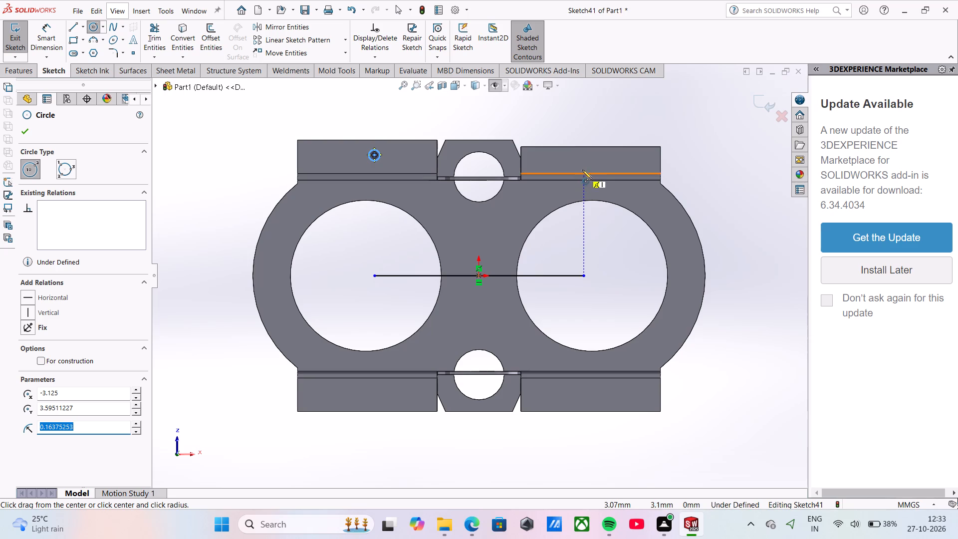
left_click(583, 161)
left_click(582, 168)
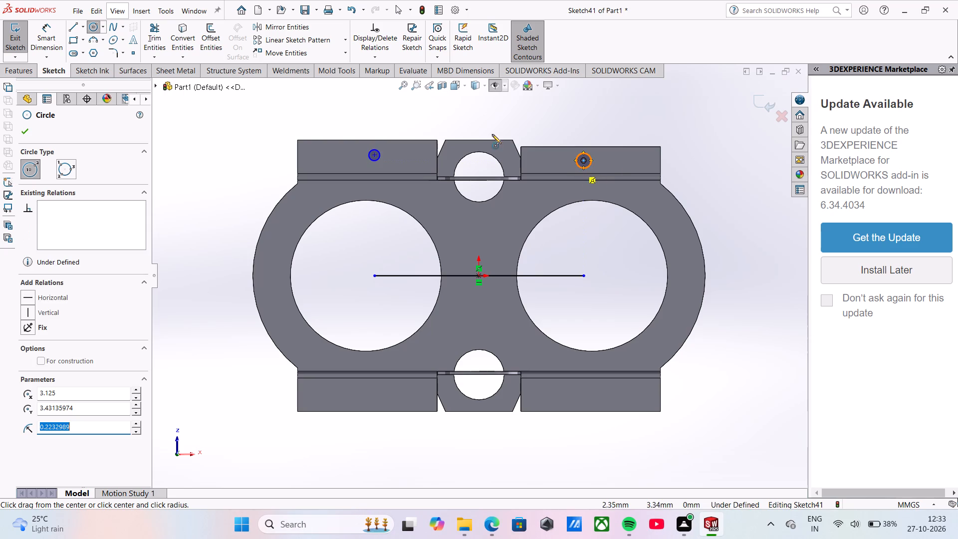
Dimension both foot circles to a diameter of 0.50 mm.
left_click(53, 37)
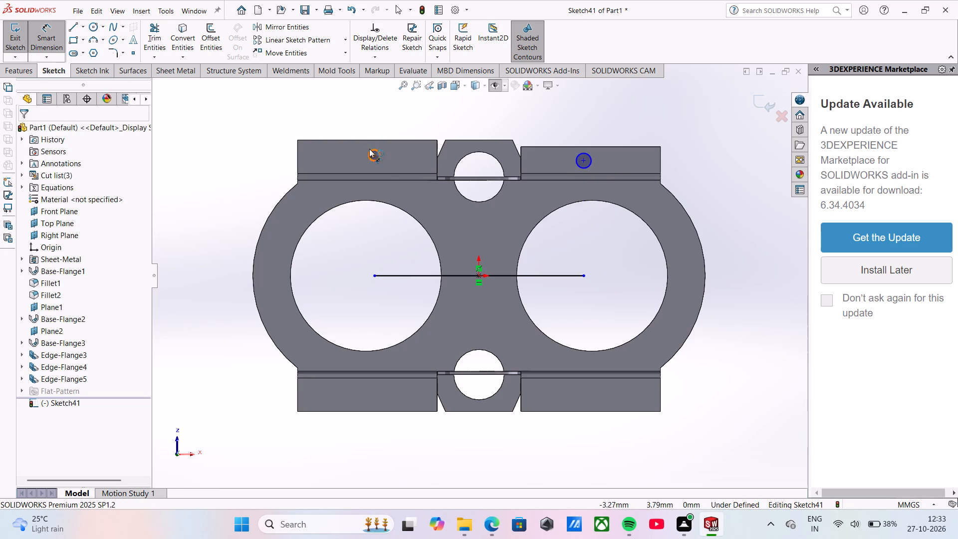
left_click(382, 153)
left_click(390, 129)
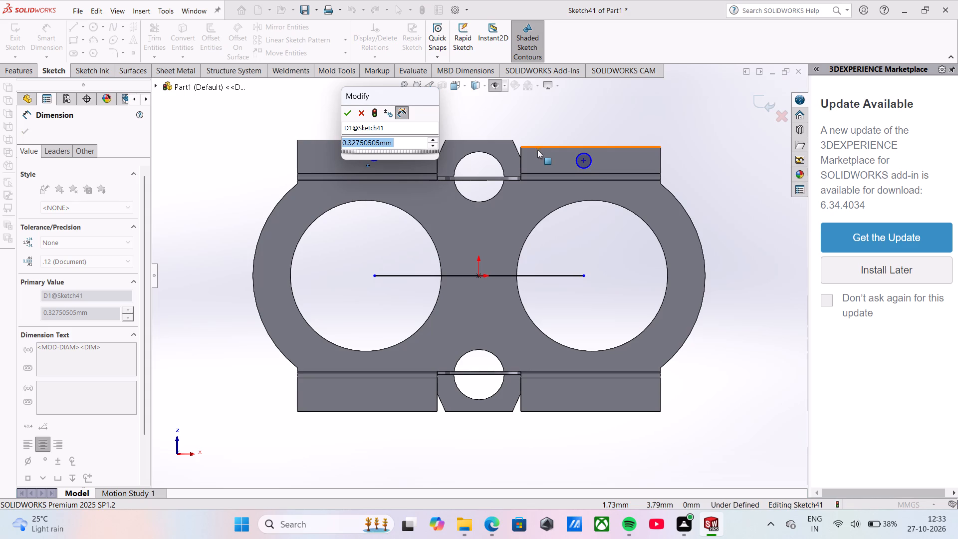
type("0.50")
key("Return")
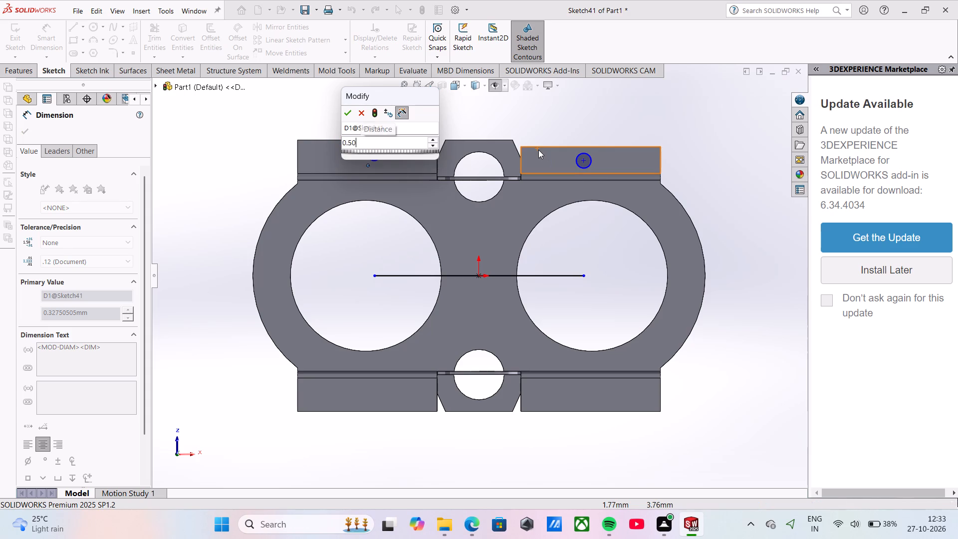
left_click(591, 156)
left_click(607, 120)
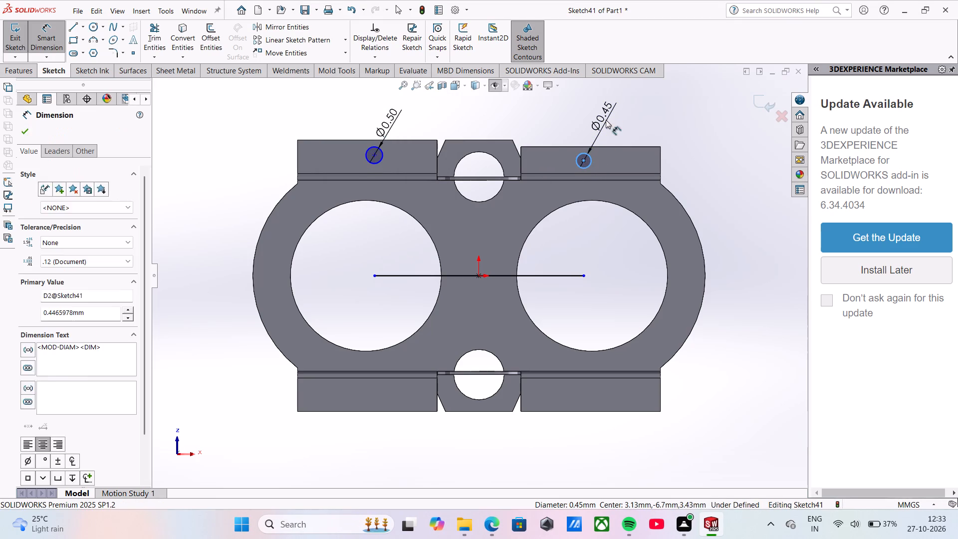
type("0.50")
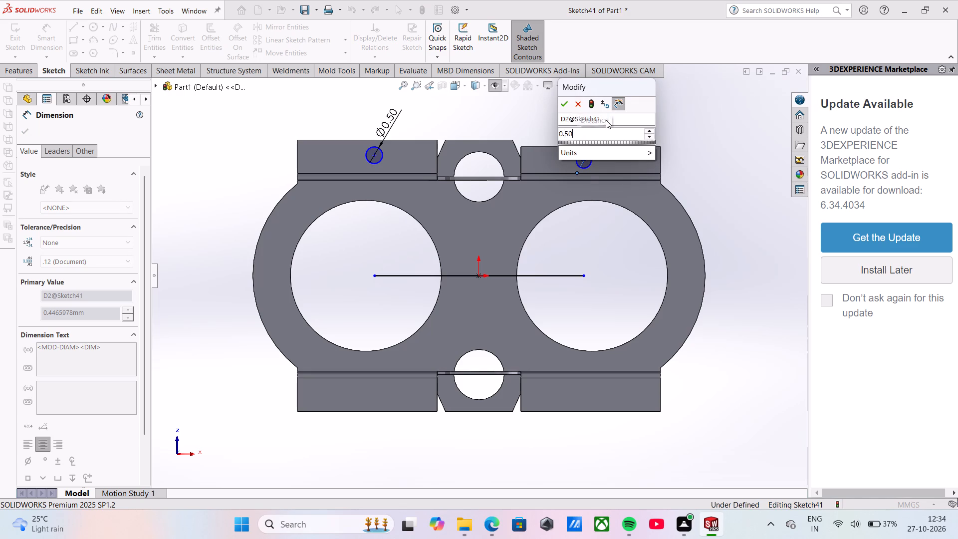
key("Return")
scroll(586, 138, "down", 3)
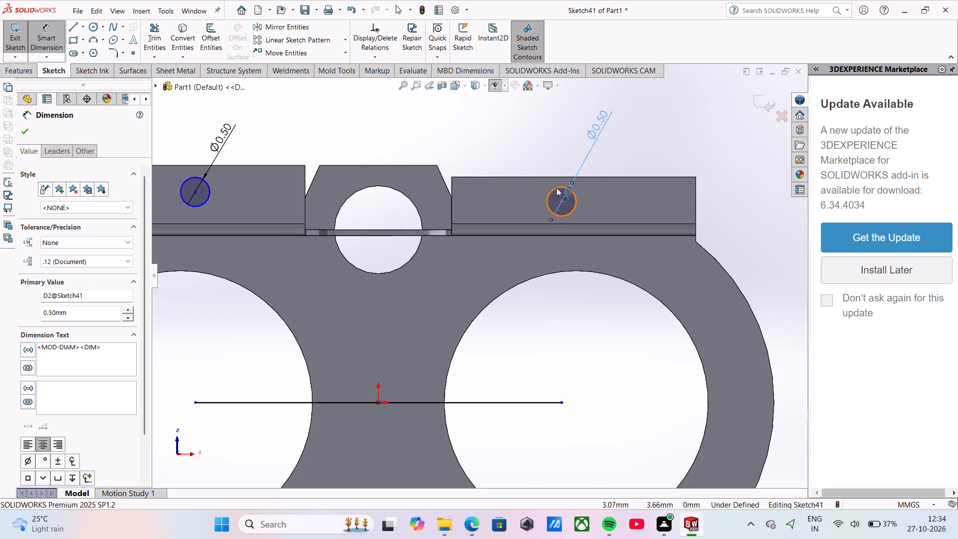
scroll(554, 186, "down", 3)
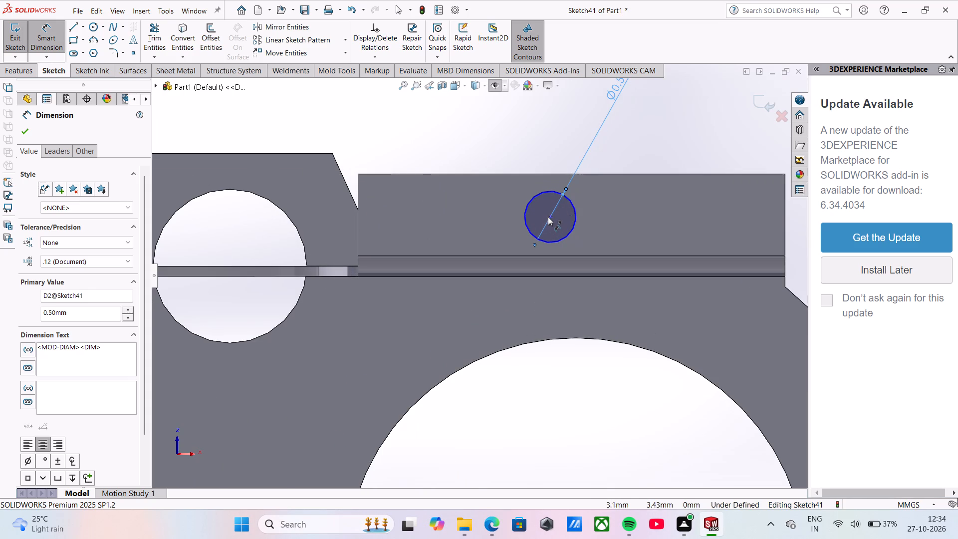
Dimension the centre of the foot circle on the positive-X side 0.45 mm from that foot's outer edge.
left_click(551, 216)
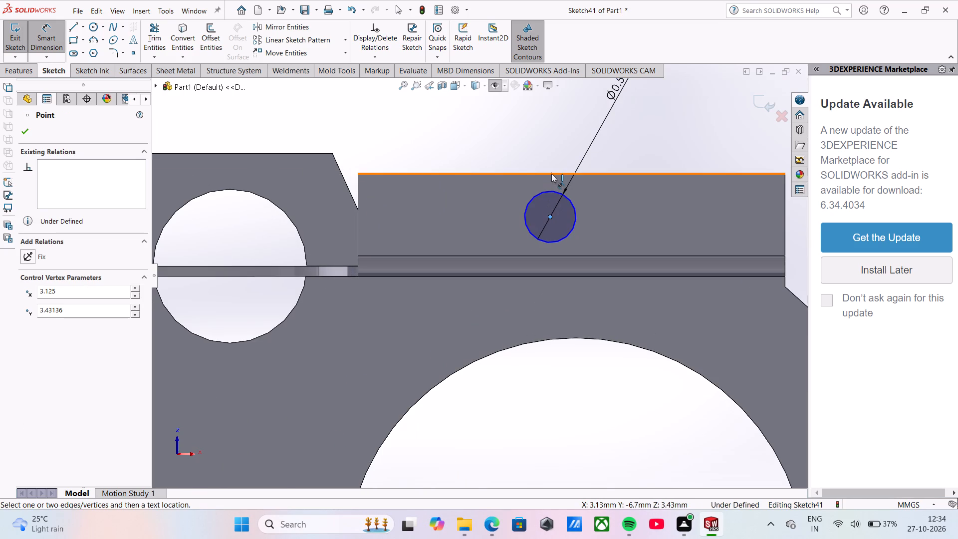
left_click(551, 174)
left_click(545, 149)
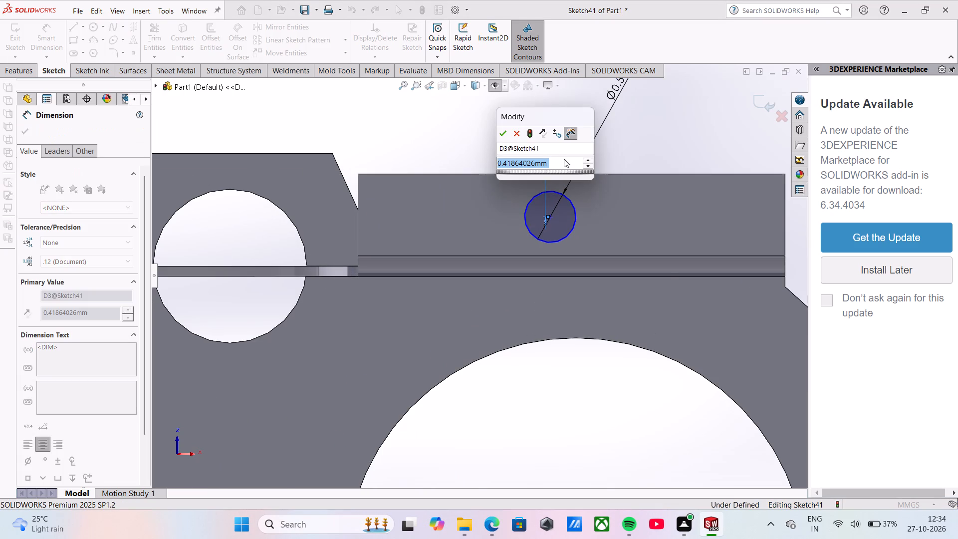
type("0.45")
key("Return")
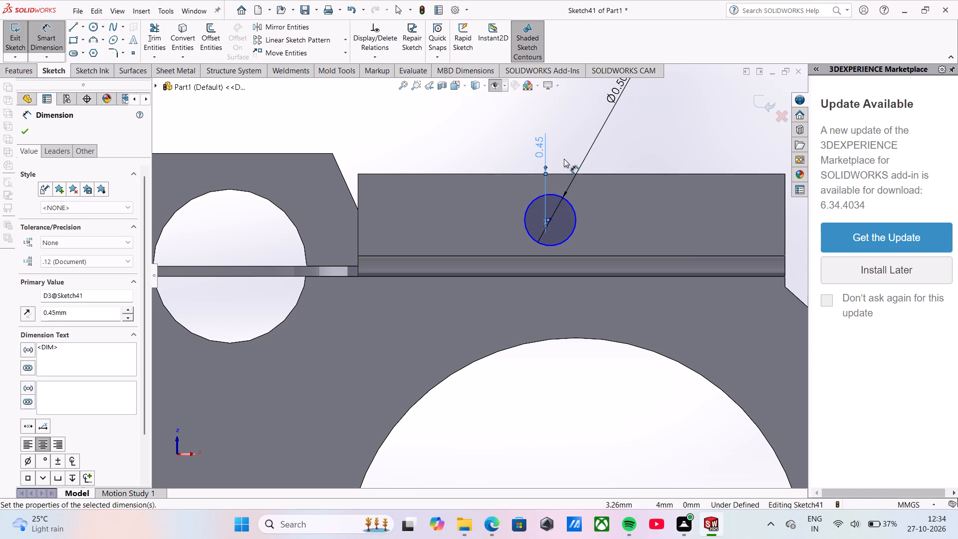
Dimension the distance from the other foot circle's centre to its own foot's outer edge.
scroll(564, 158, "up", 8)
scroll(346, 281, "down", 4)
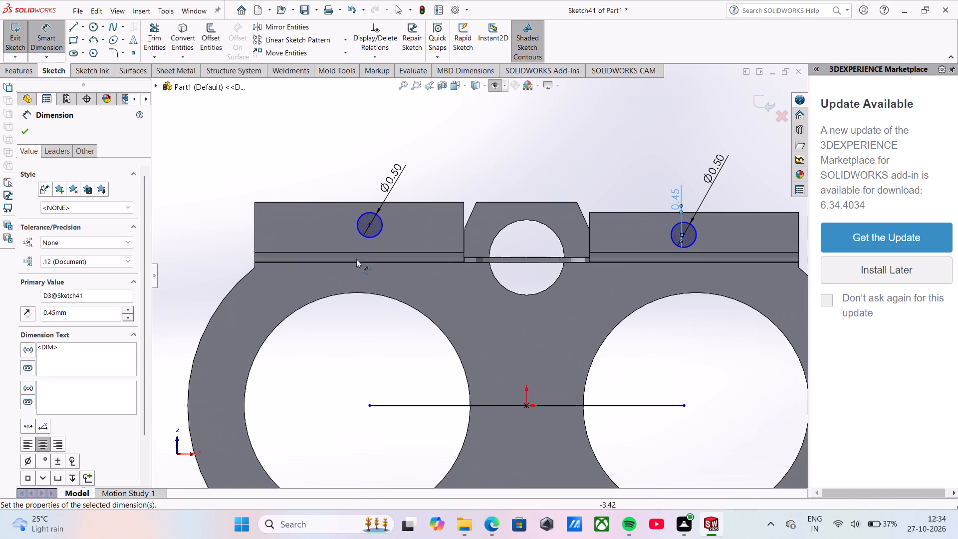
left_click(370, 225)
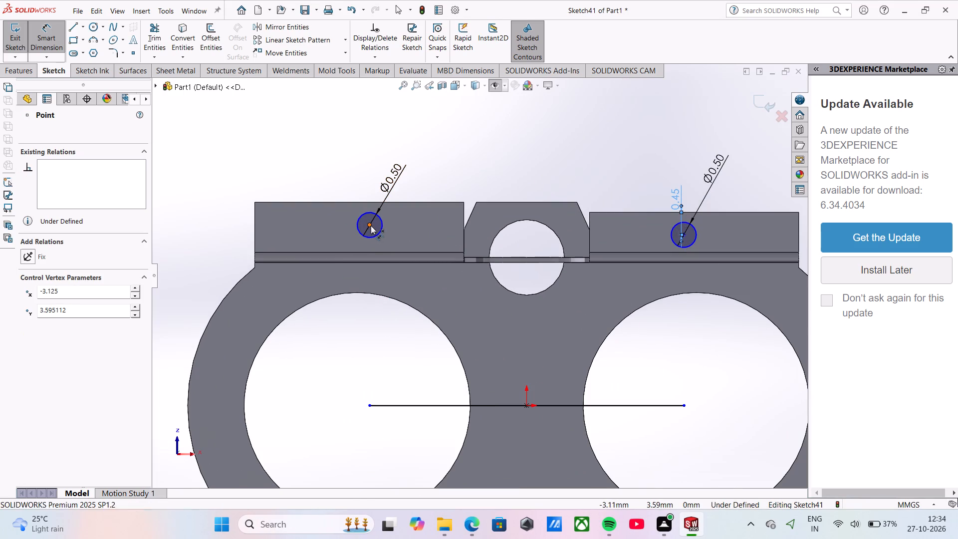
left_click(371, 203)
left_click(359, 166)
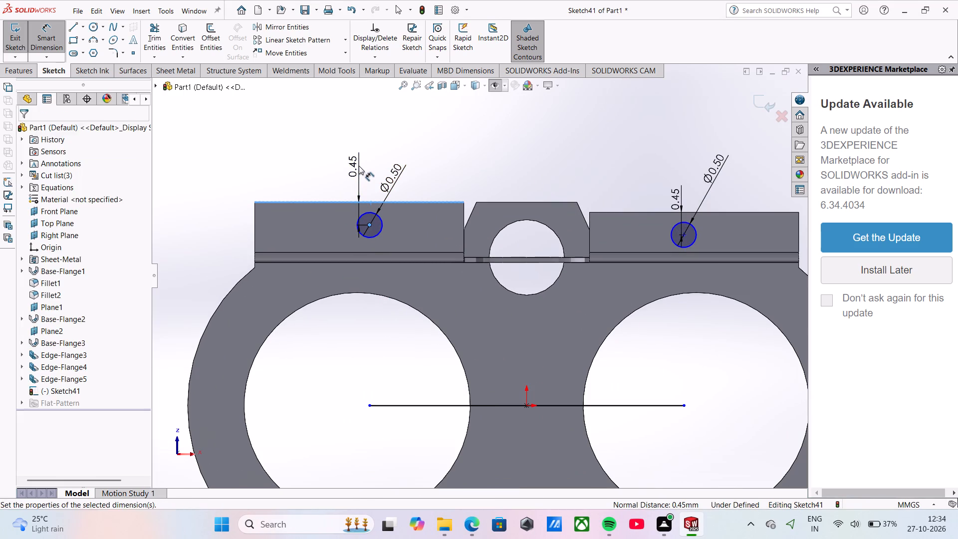
left_click(319, 149)
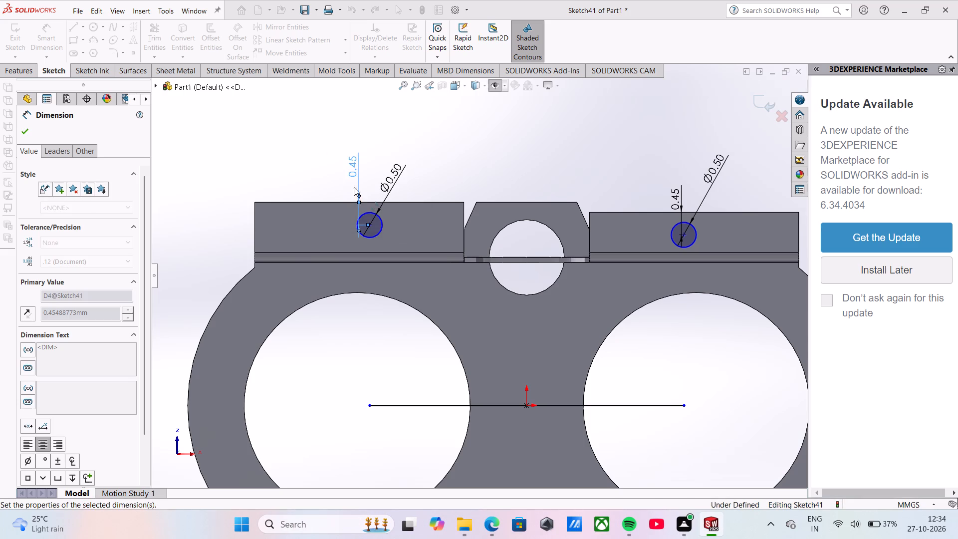
Cut-extrude both foot circle contours using the Mid Plane end condition with a depth of 1 mm.
scroll(373, 201, "up", 3)
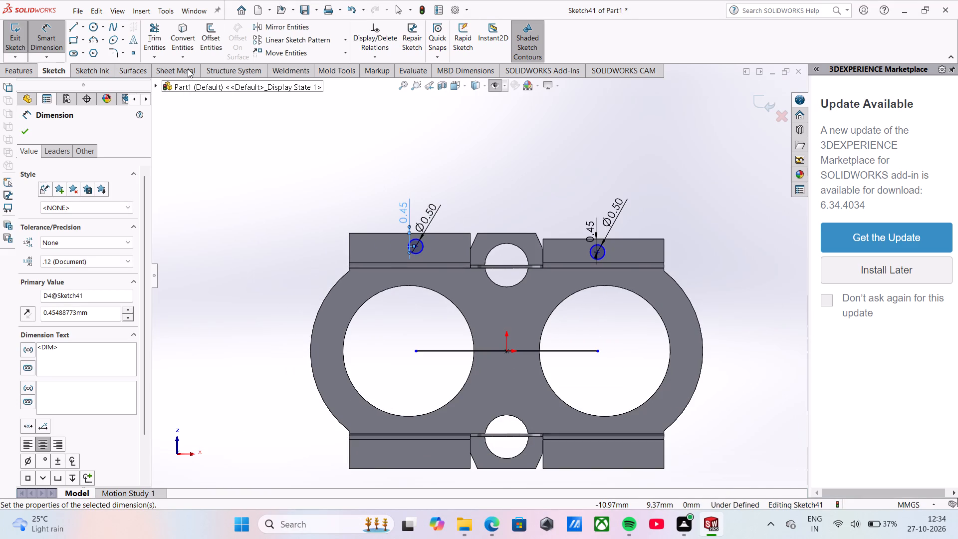
left_click(188, 68)
left_click(447, 26)
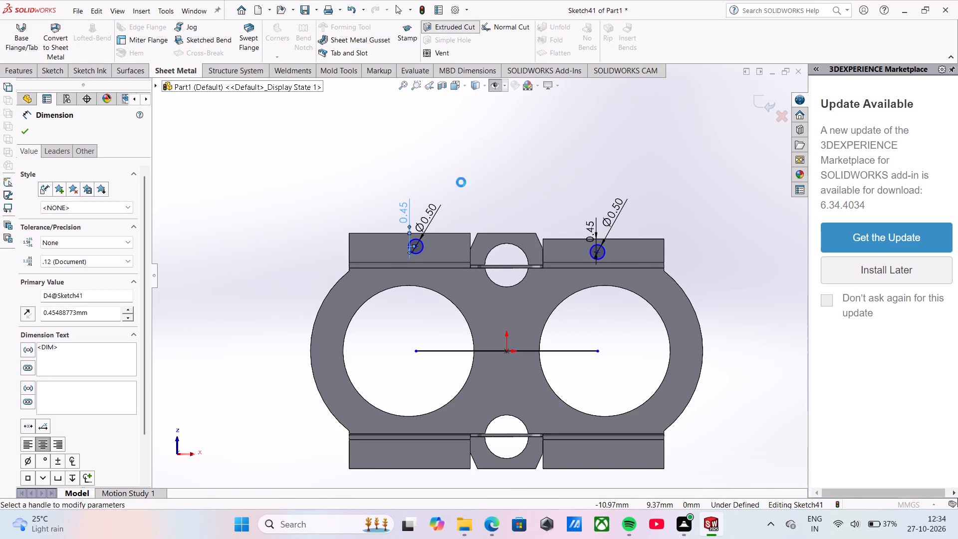
middle_click_drag(463, 252, 449, 288)
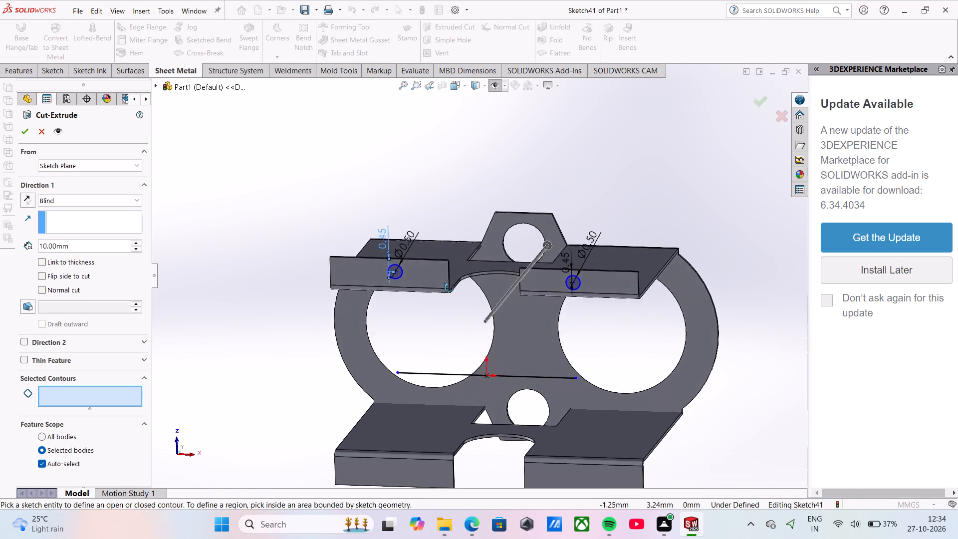
middle_click_drag(449, 288, 445, 316)
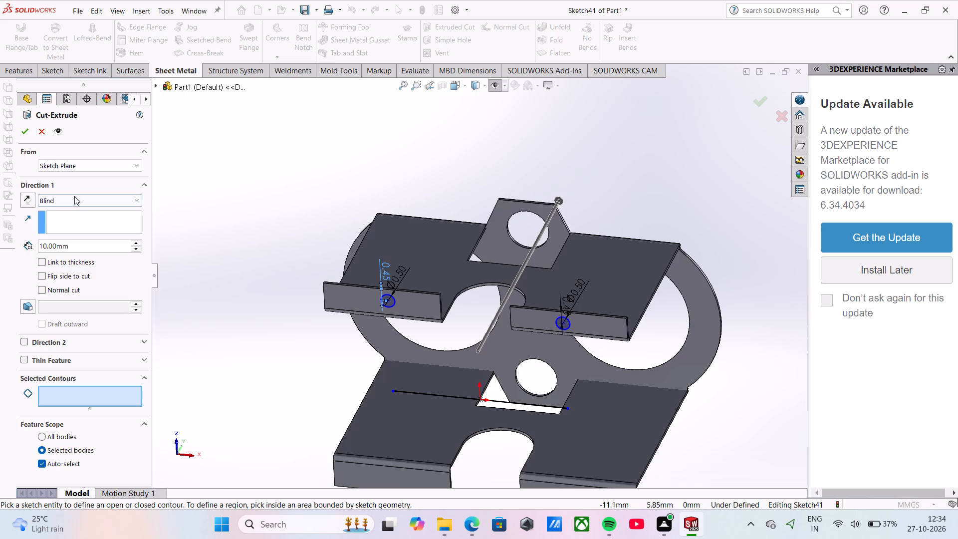
left_click(392, 305)
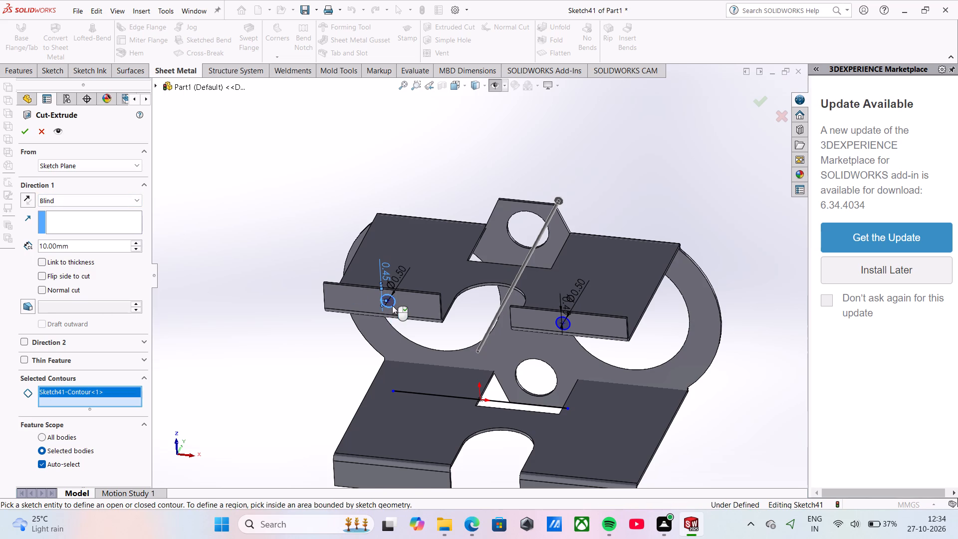
left_click(569, 327)
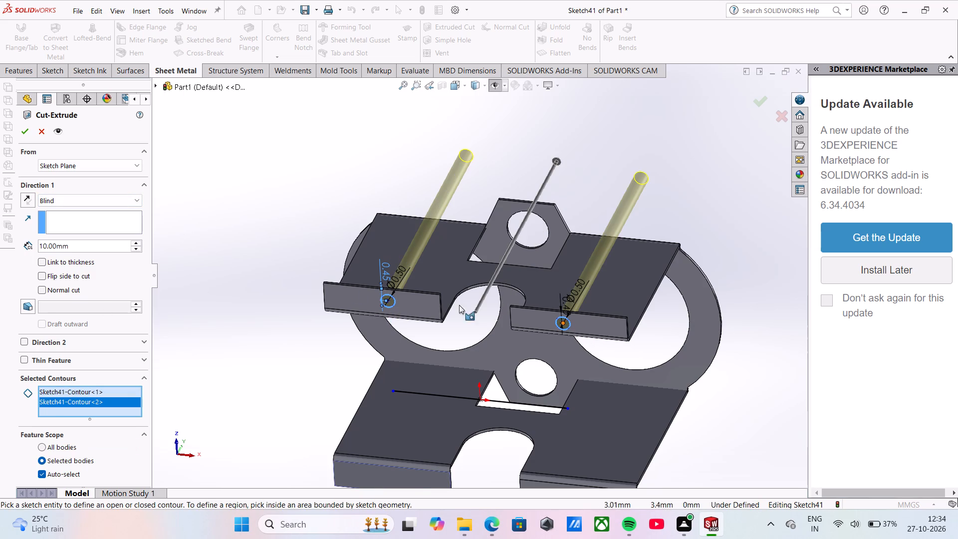
left_click(50, 204)
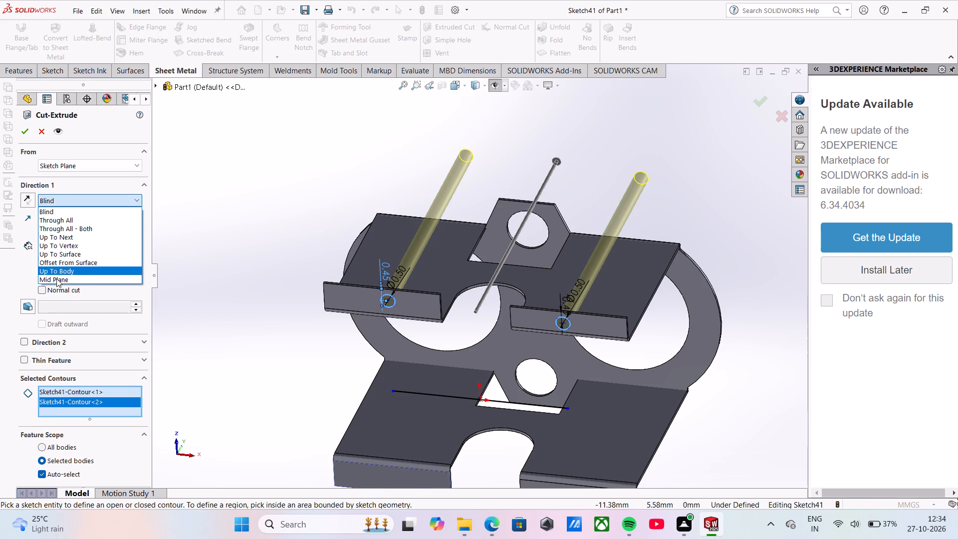
left_click(56, 278)
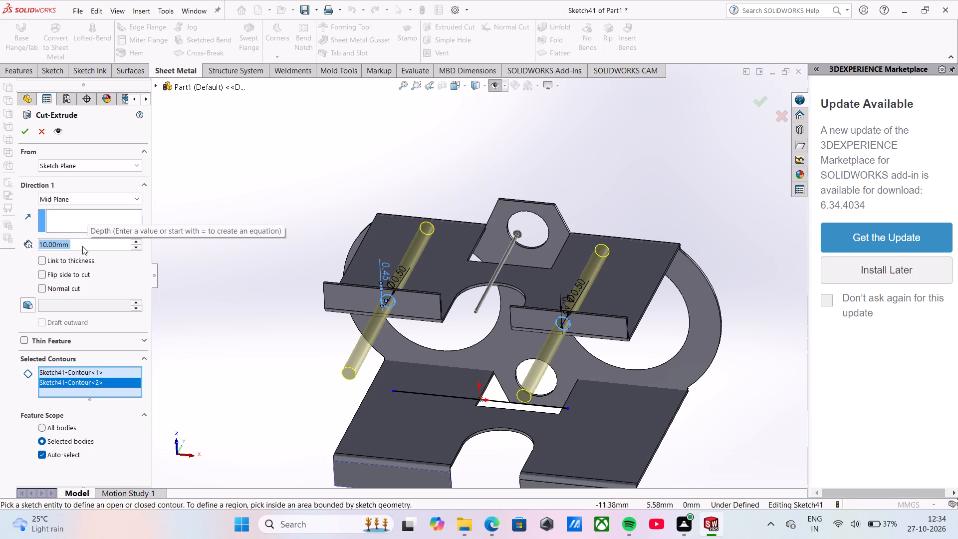
key("2")
key("Return")
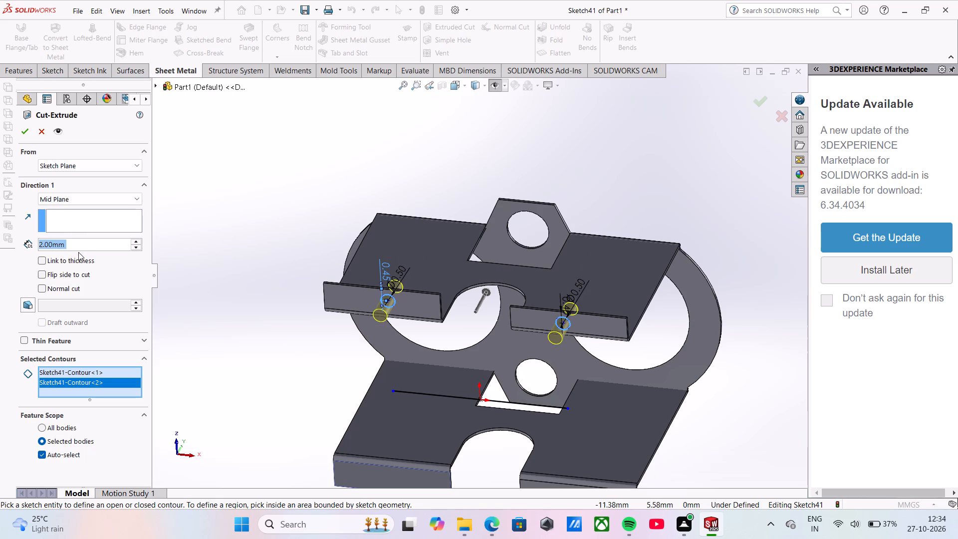
key("1")
key("Return")
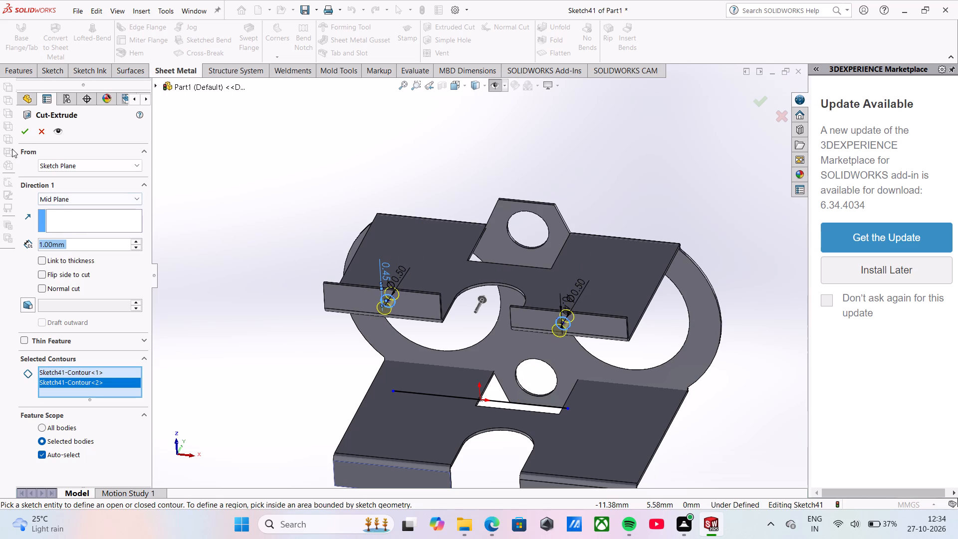
left_click(19, 130)
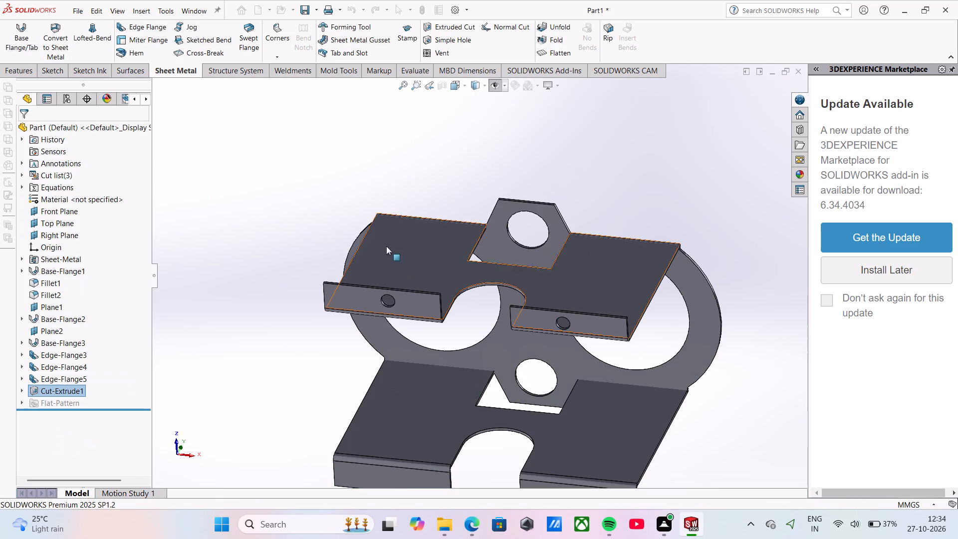
Edit the foot-hole cut's sketch and mirror both circles about the horizontal midpoint line onto the opposite leg's feet.
middle_click_drag(549, 297, 450, 399)
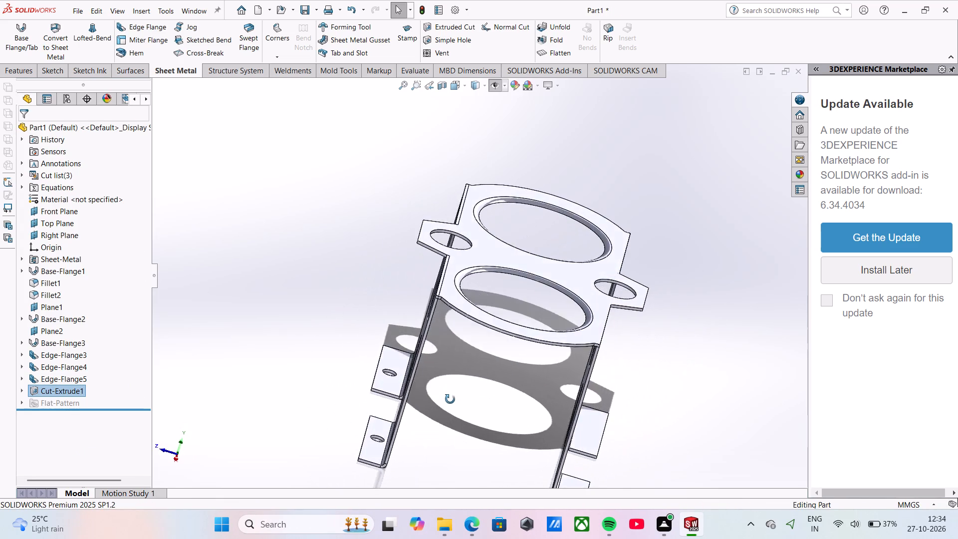
middle_click_drag(450, 399, 476, 106)
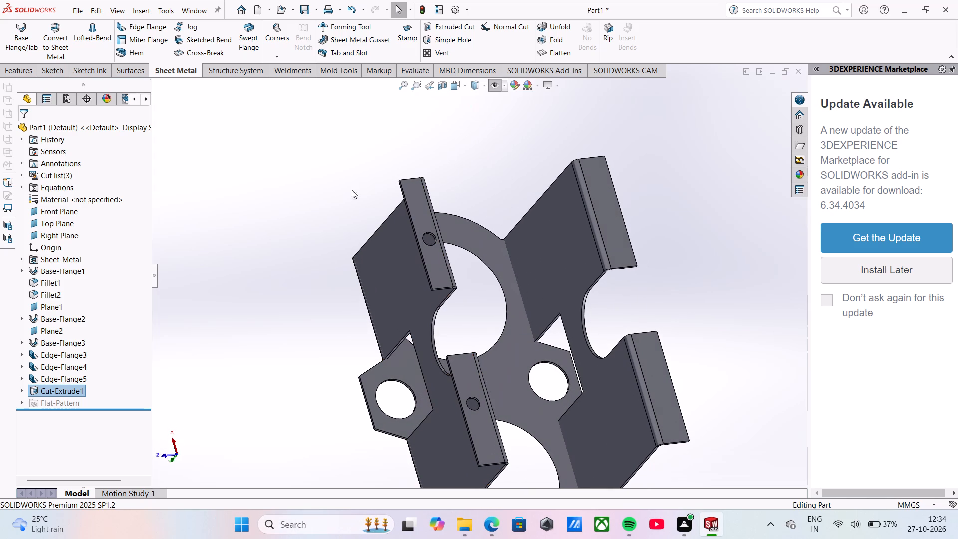
left_click(25, 390)
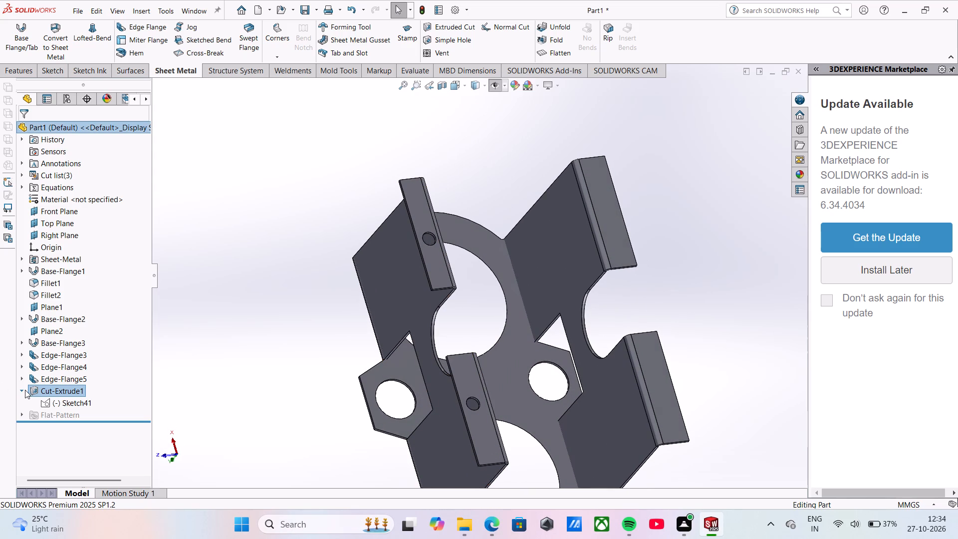
left_click(56, 398)
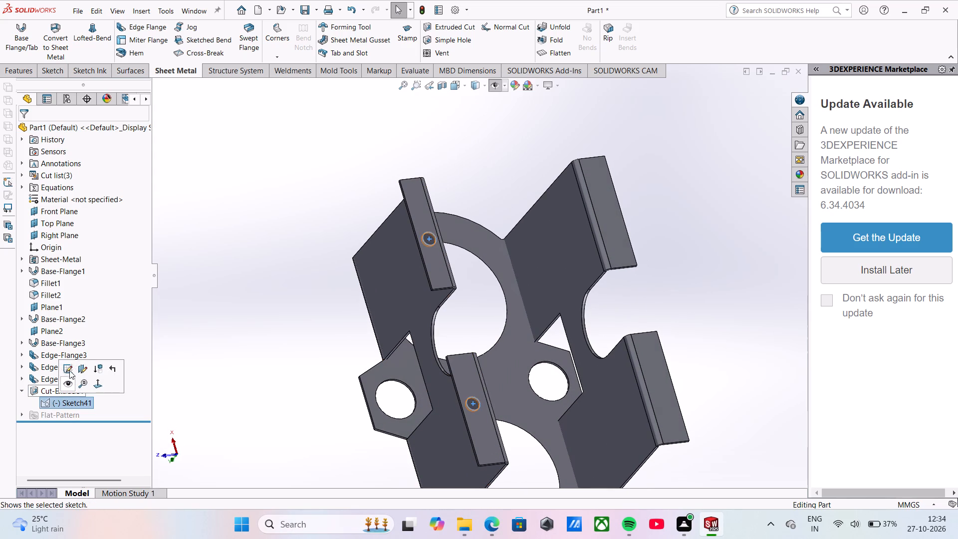
left_click(69, 369)
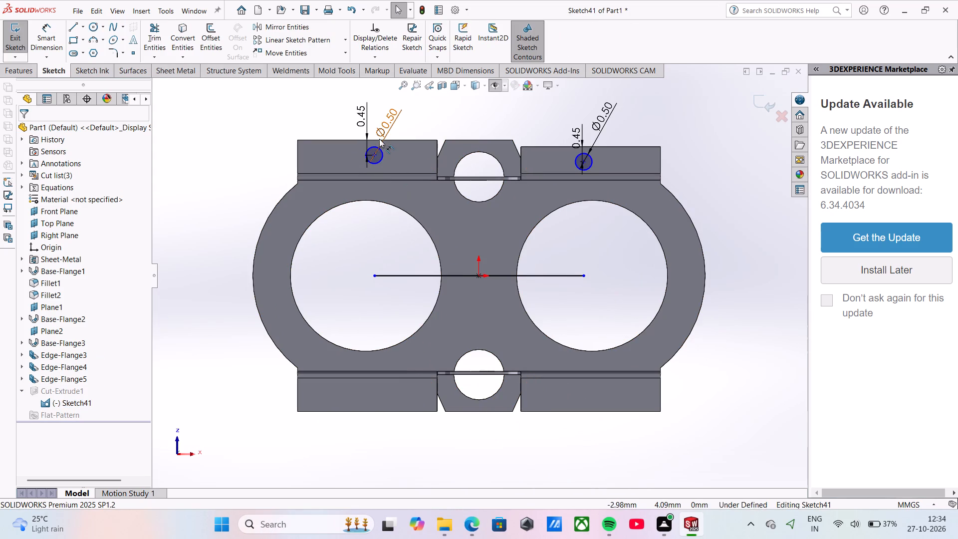
left_click(294, 27)
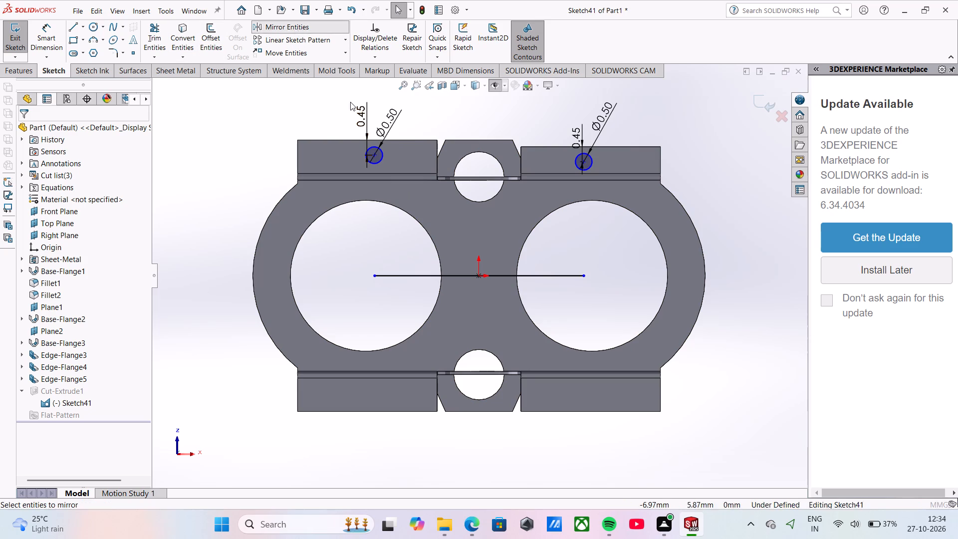
left_click(384, 156)
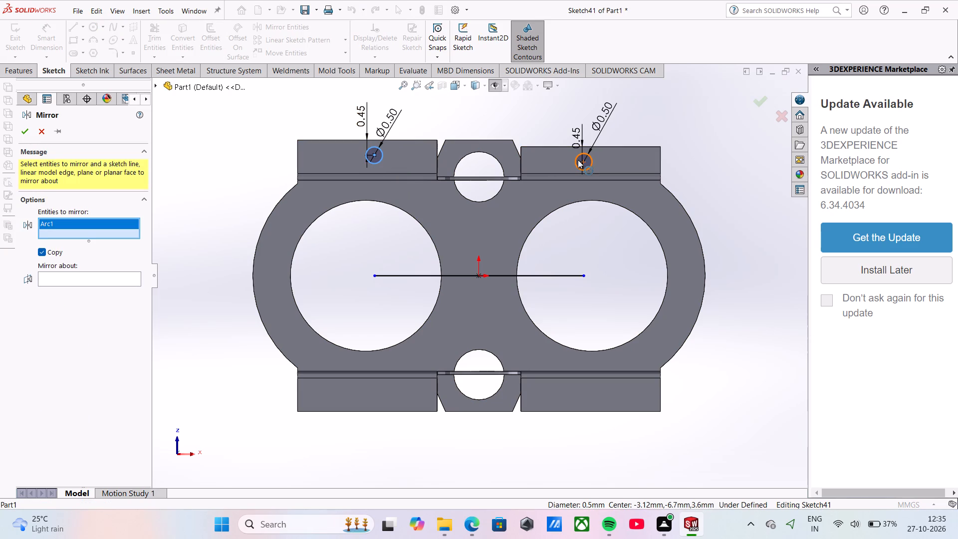
left_click(578, 160)
left_click(70, 292)
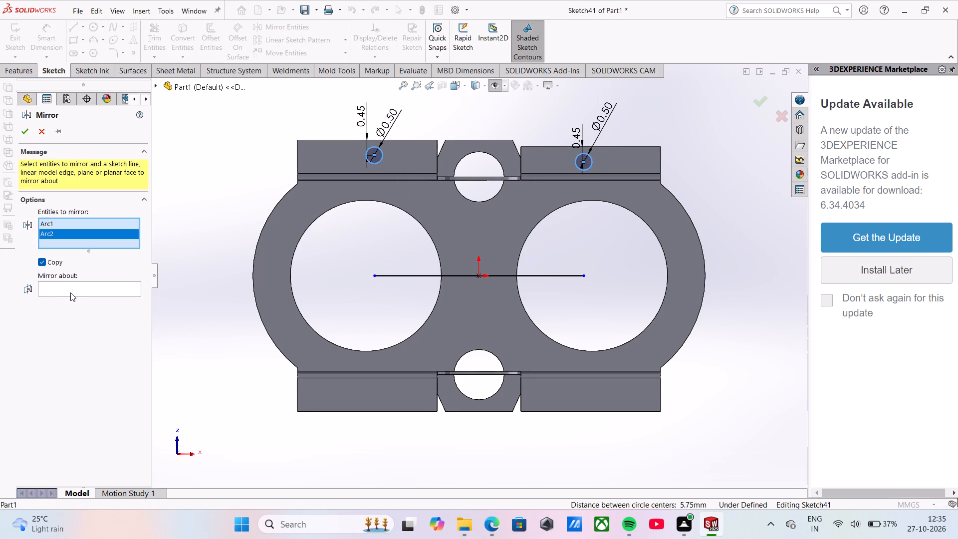
left_click(75, 286)
left_click(400, 274)
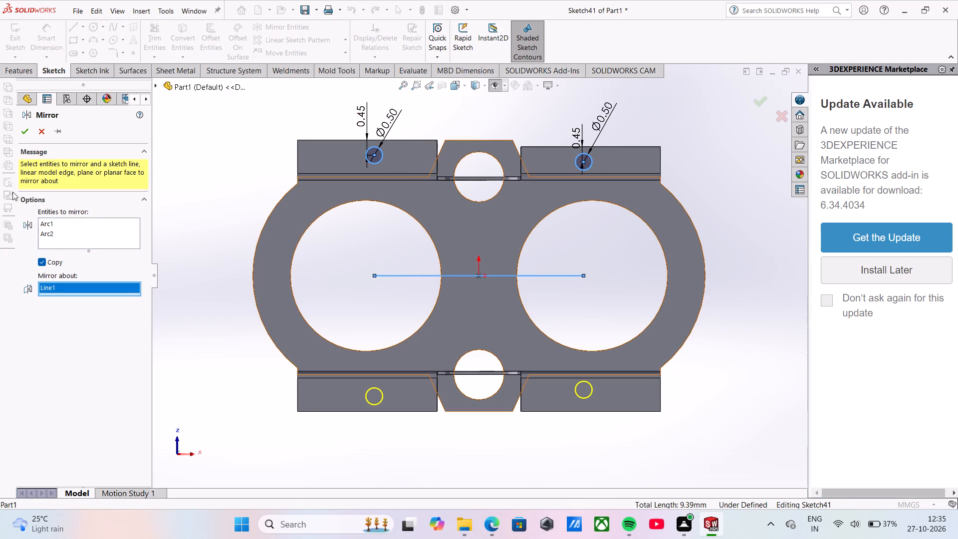
left_click(27, 134)
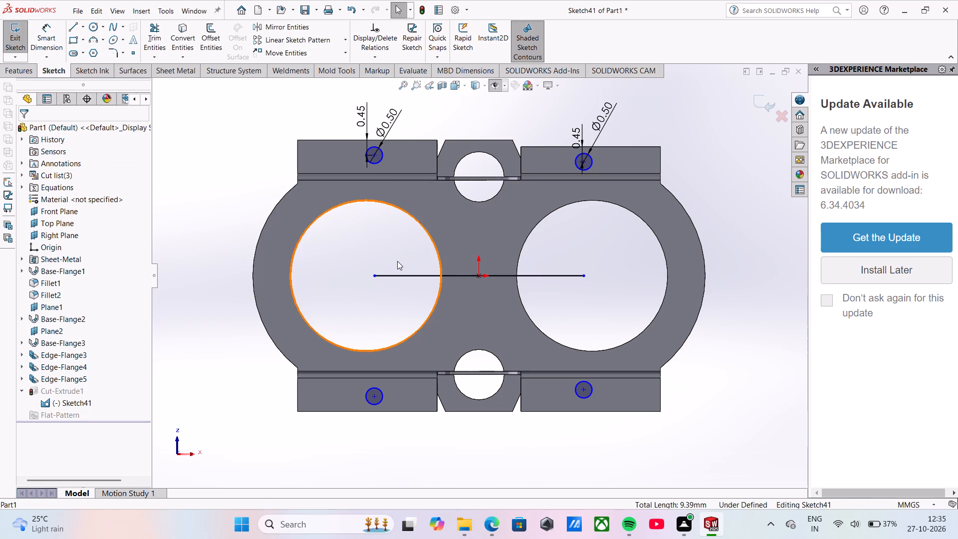
Delete the horizontal midpoint line from the hole sketch and exit the sketch.
left_click(397, 275)
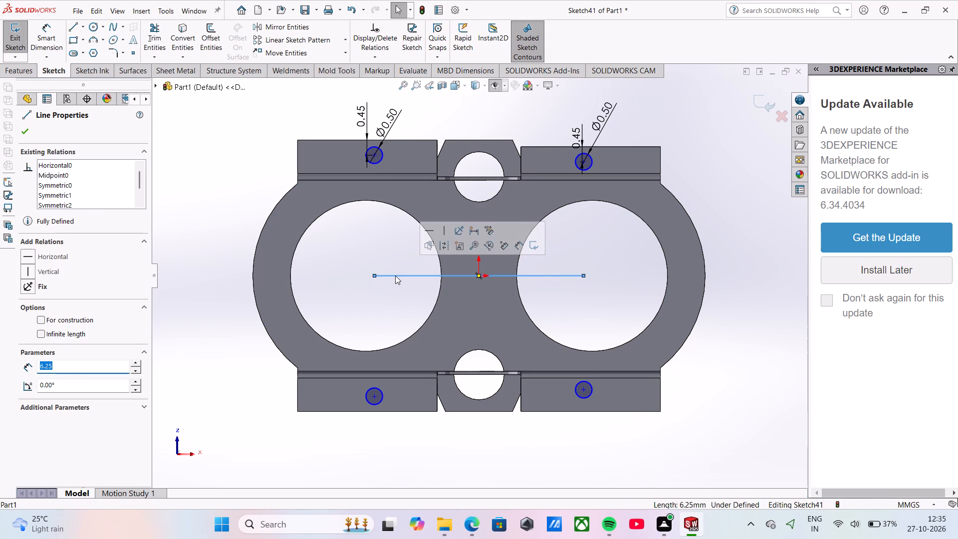
key("Delete")
middle_click_drag(385, 233, 461, 478)
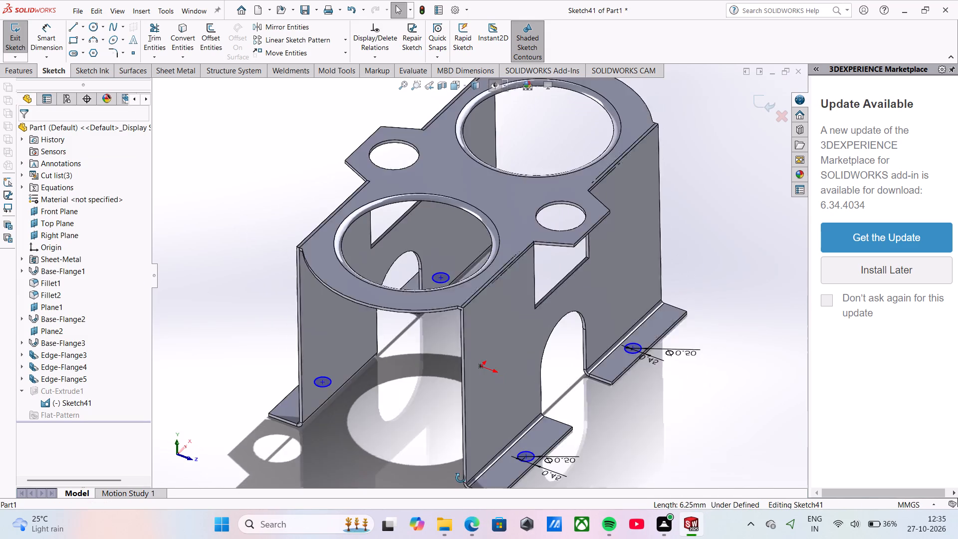
middle_click_drag(461, 478, 463, 480)
left_click(261, 261)
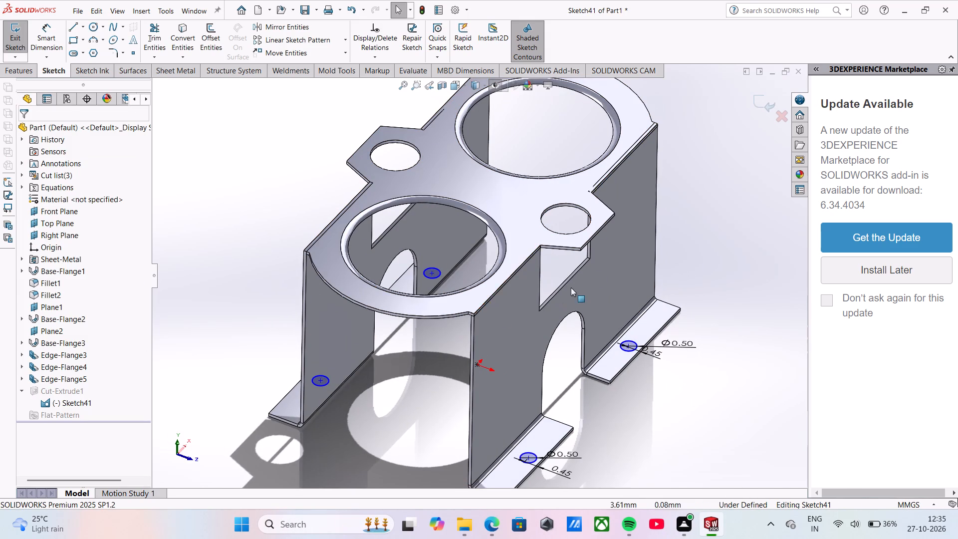
left_click(753, 103)
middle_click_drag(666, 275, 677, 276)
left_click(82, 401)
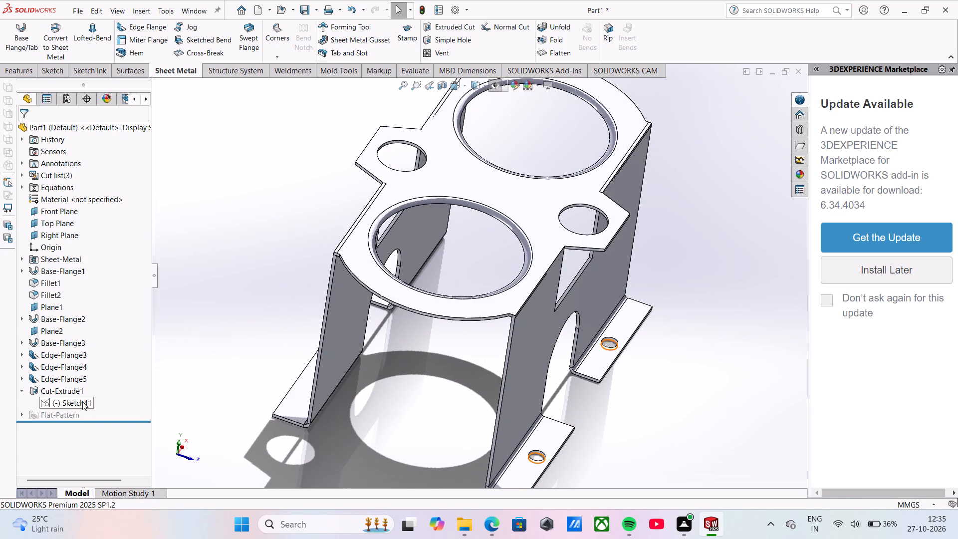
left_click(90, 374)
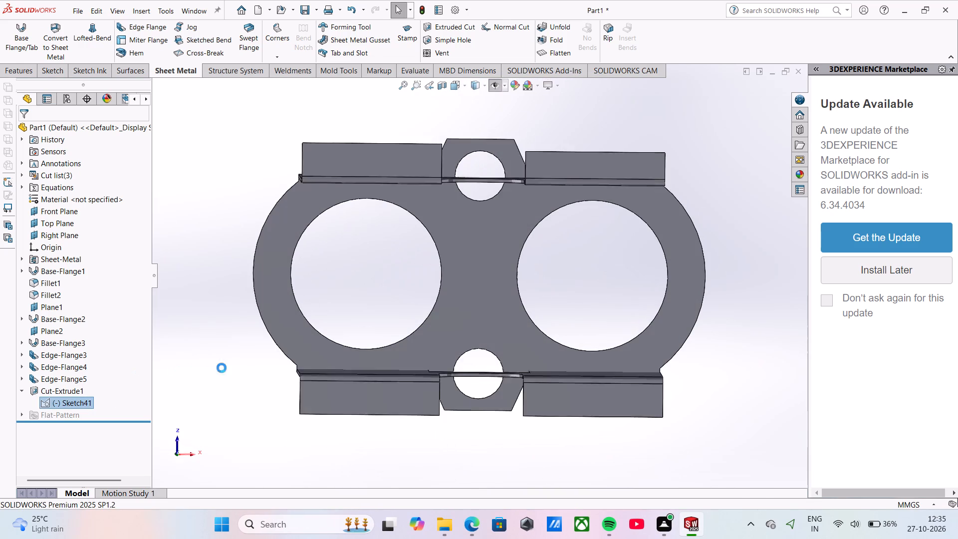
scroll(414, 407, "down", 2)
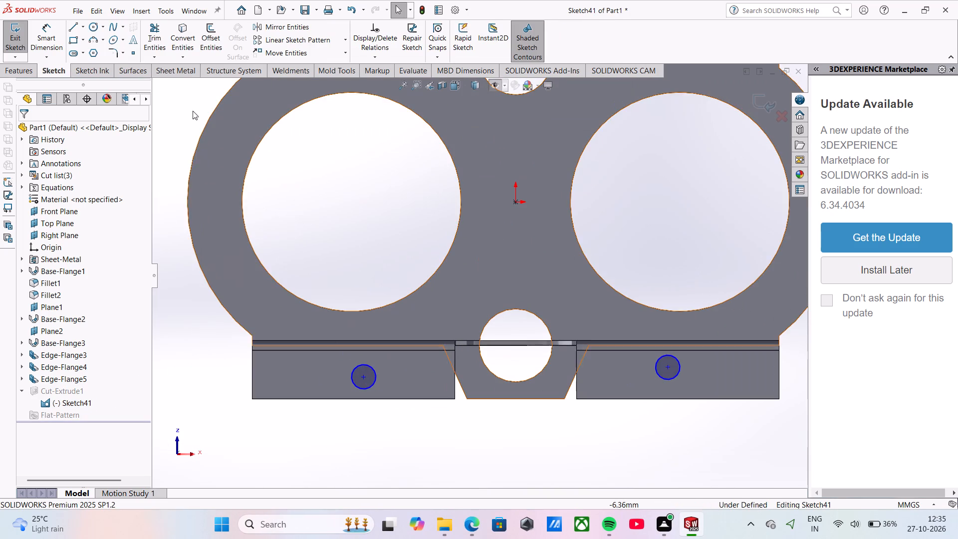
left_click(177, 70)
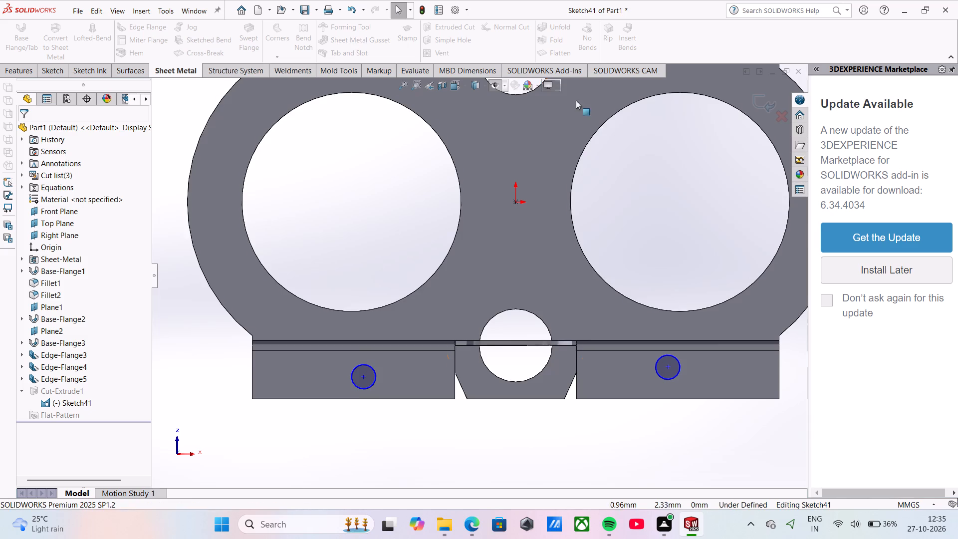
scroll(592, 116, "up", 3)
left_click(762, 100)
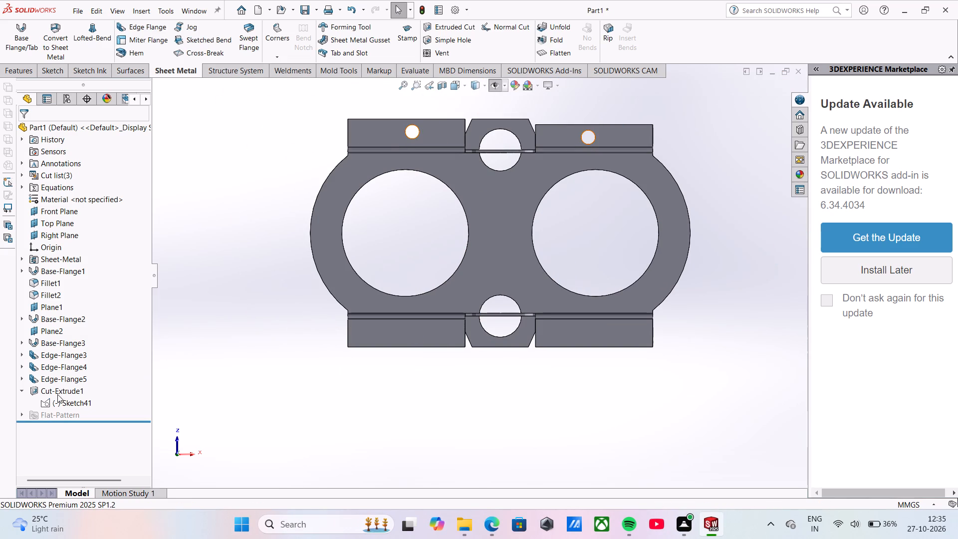
Show the foot-hole cut's sketch and turn the display of hidden item types back on.
right_click(70, 403)
left_click(84, 345)
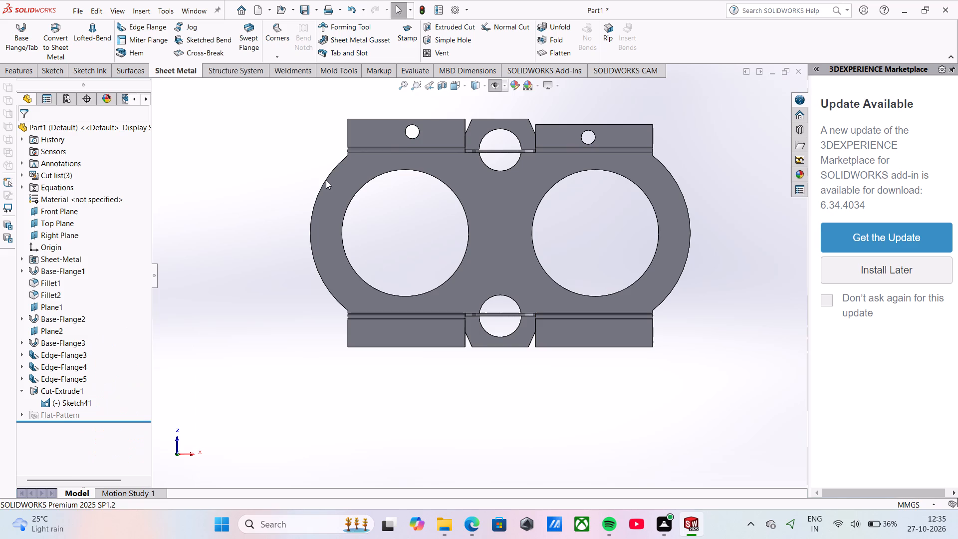
left_click(496, 86)
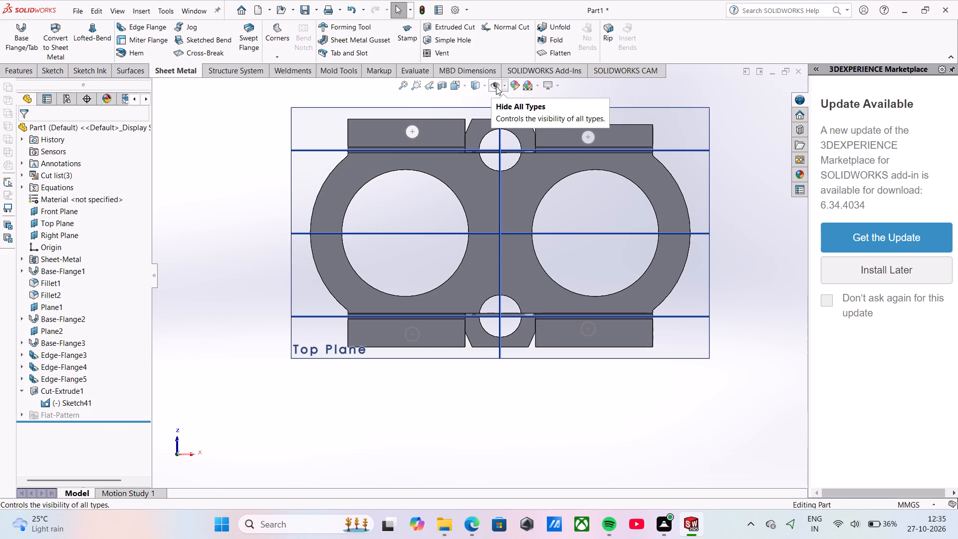
left_click(391, 378)
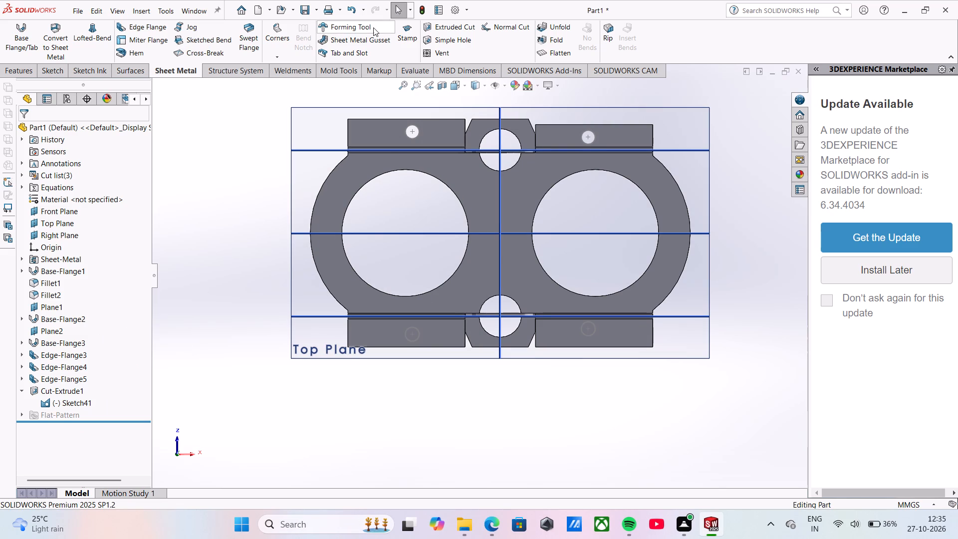
Cut-extrude the two mirrored circle contours on the uncut feet, using Mid Plane with a depth of 1 mm.
left_click(454, 30)
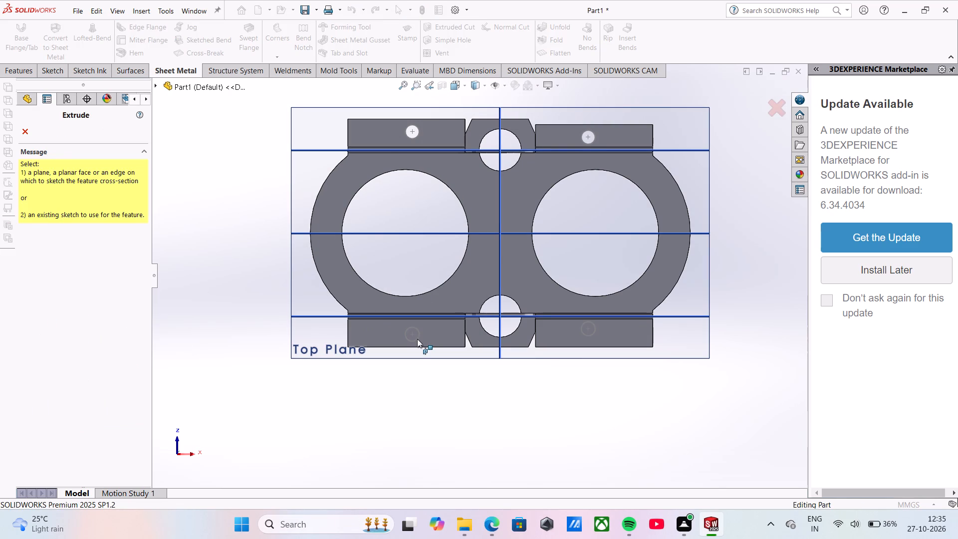
left_click(417, 339)
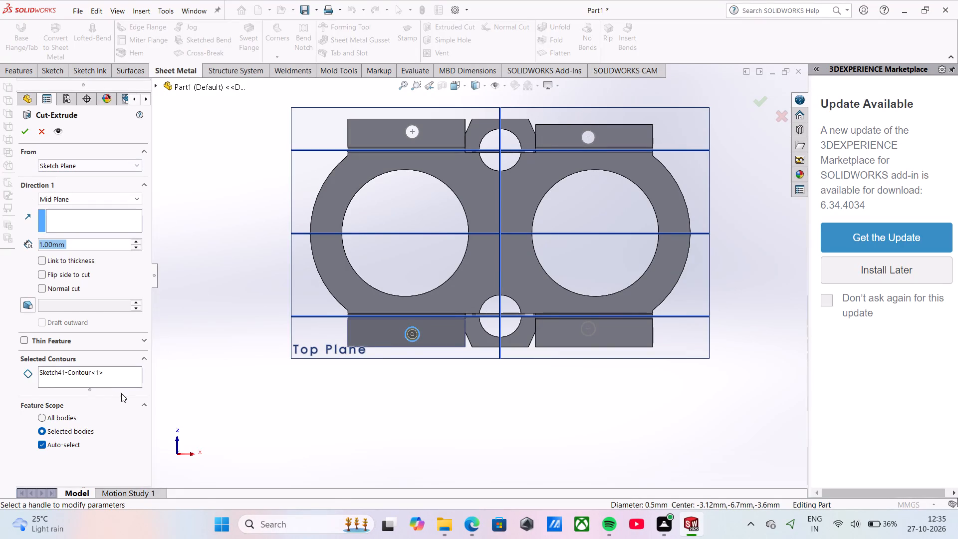
left_click(112, 381)
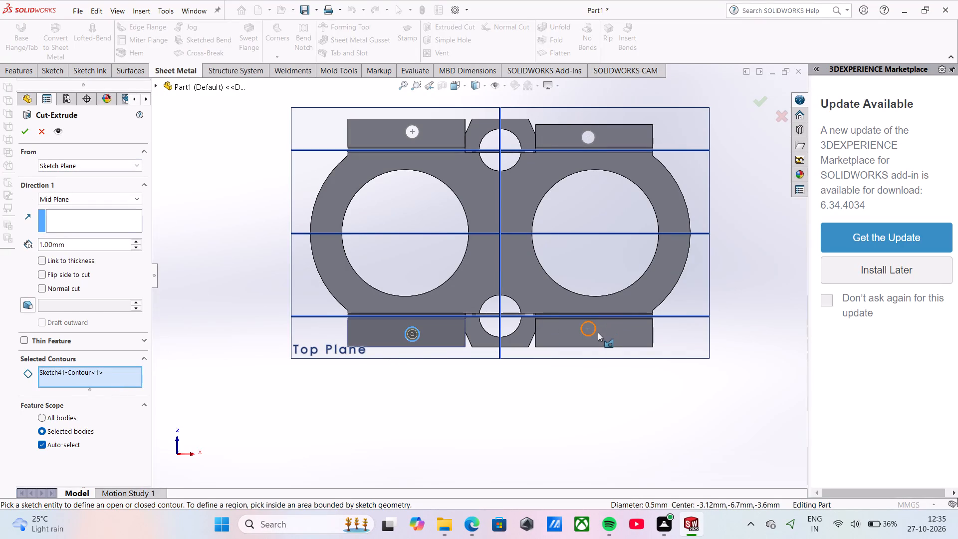
left_click(598, 332)
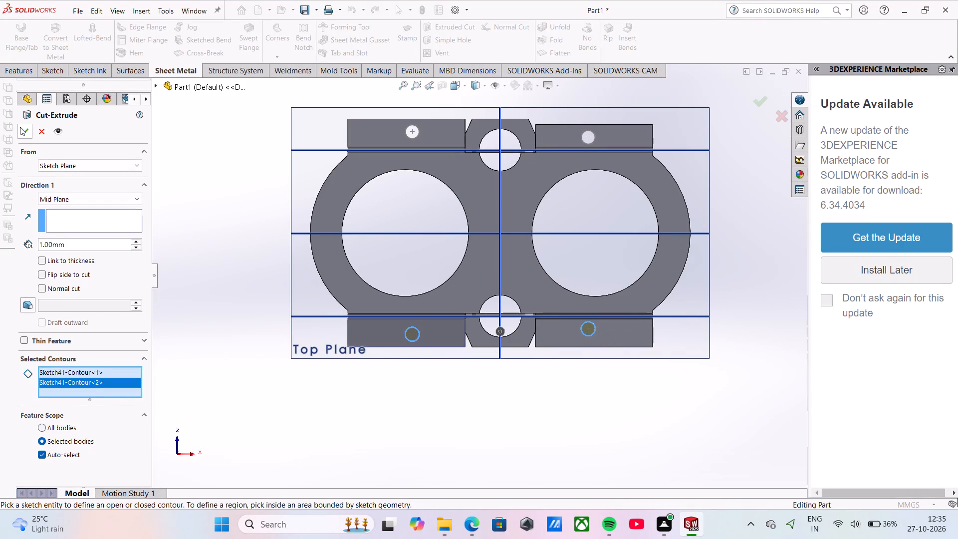
left_click(20, 127)
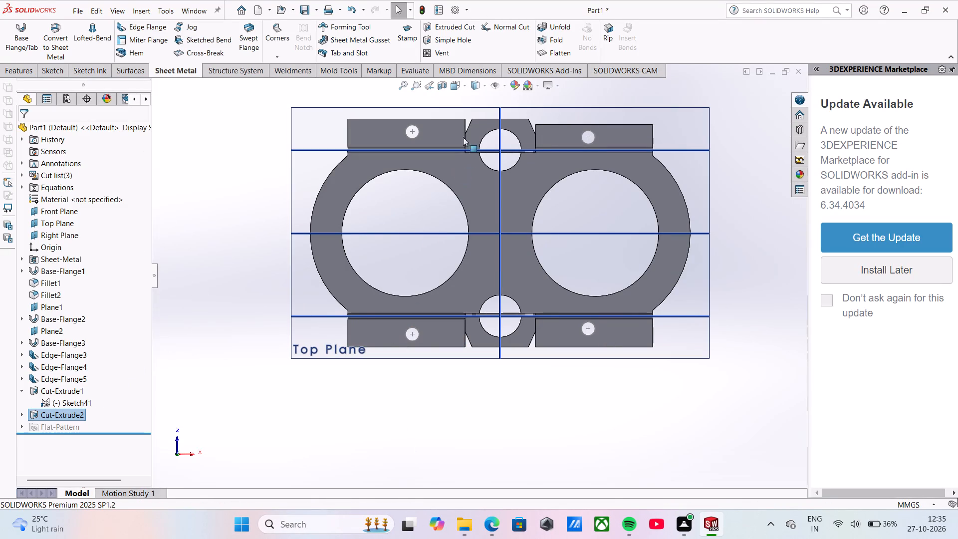
Hide all item types, such as planes and sketches, and orient the finished holder to the Trimetric view.
left_click(495, 80)
middle_click_drag(469, 380, 485, 303)
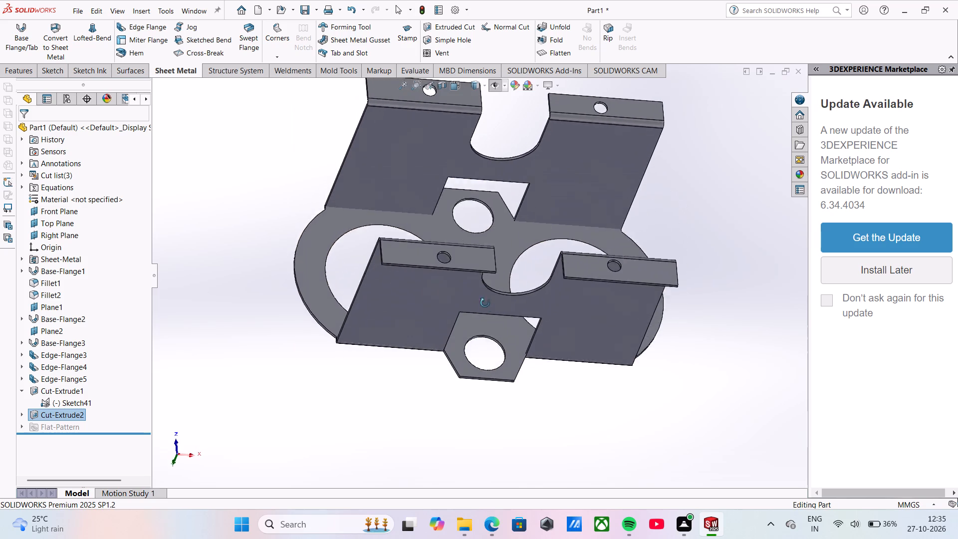
middle_click_drag(485, 303, 591, 75)
scroll(592, 194, "up", 1)
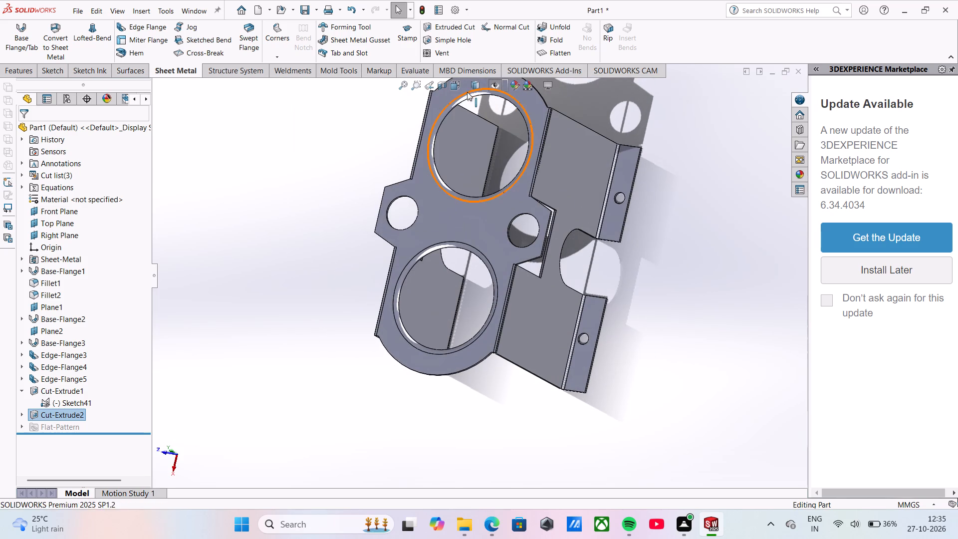
left_click(466, 88)
left_click(507, 109)
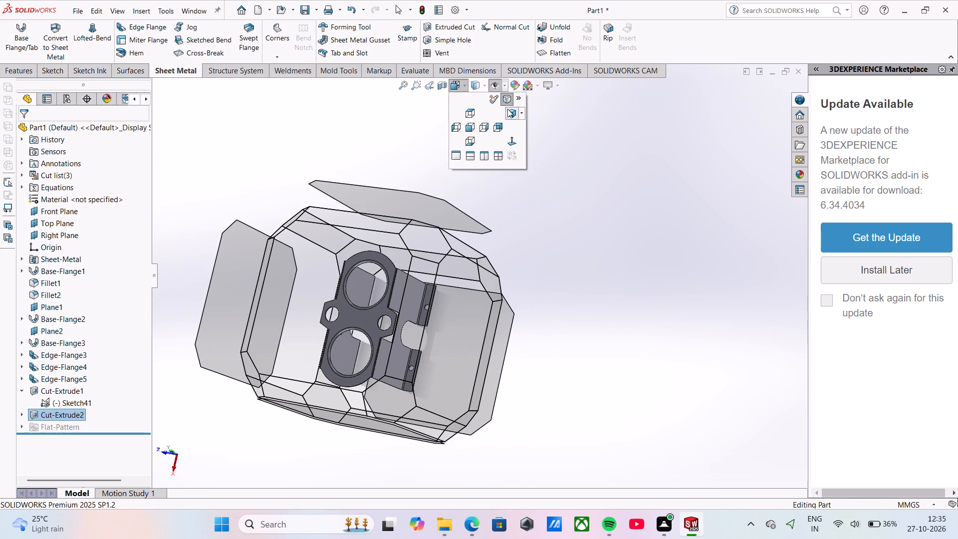
left_click(603, 138)
scroll(595, 136, "up", 1)
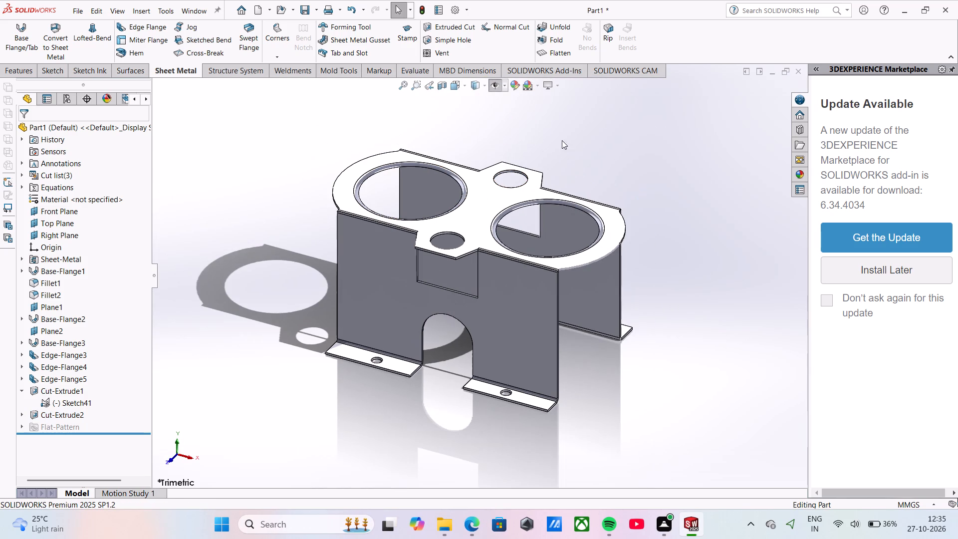
Save the part as 06 in the WORK FROM HOME folder on the Desktop.
left_click(79, 9)
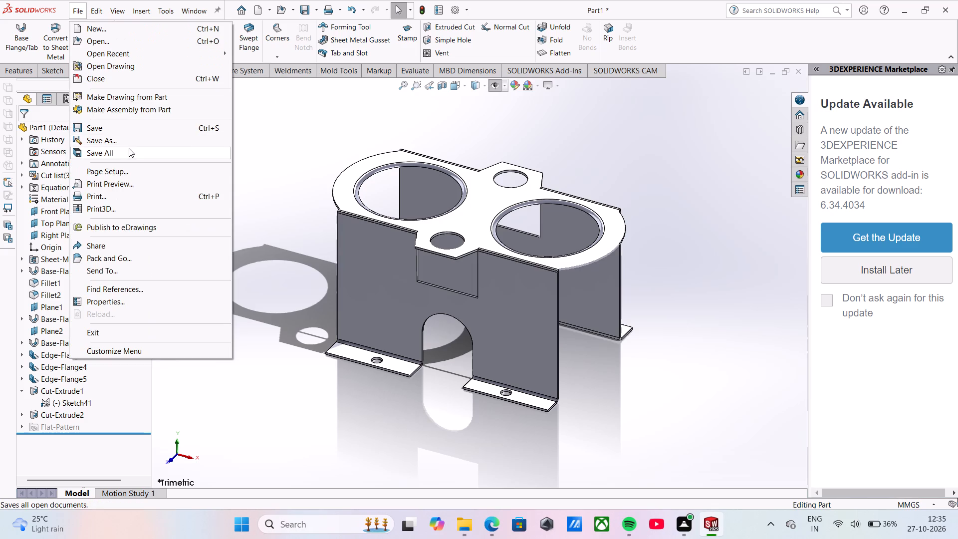
left_click(112, 142)
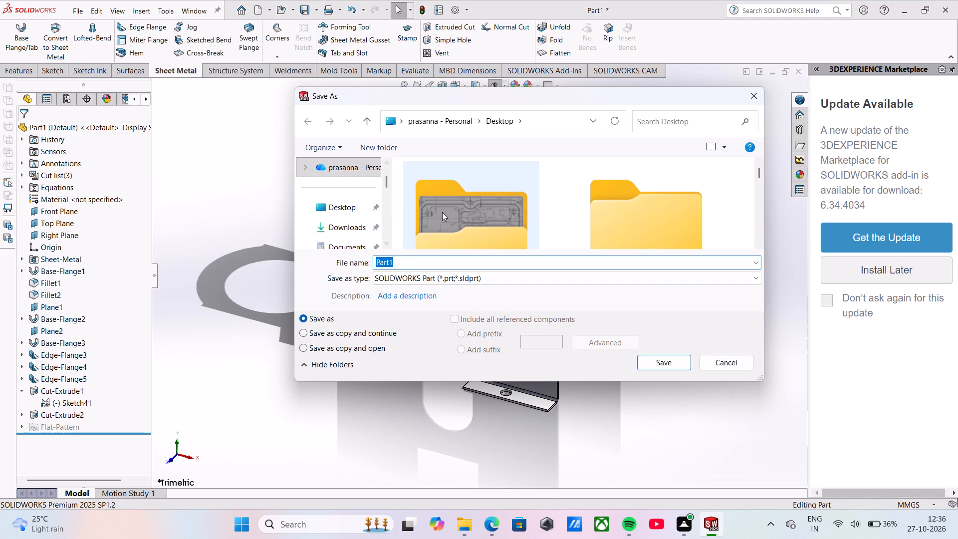
left_click(355, 206)
scroll(469, 205, "down", 1)
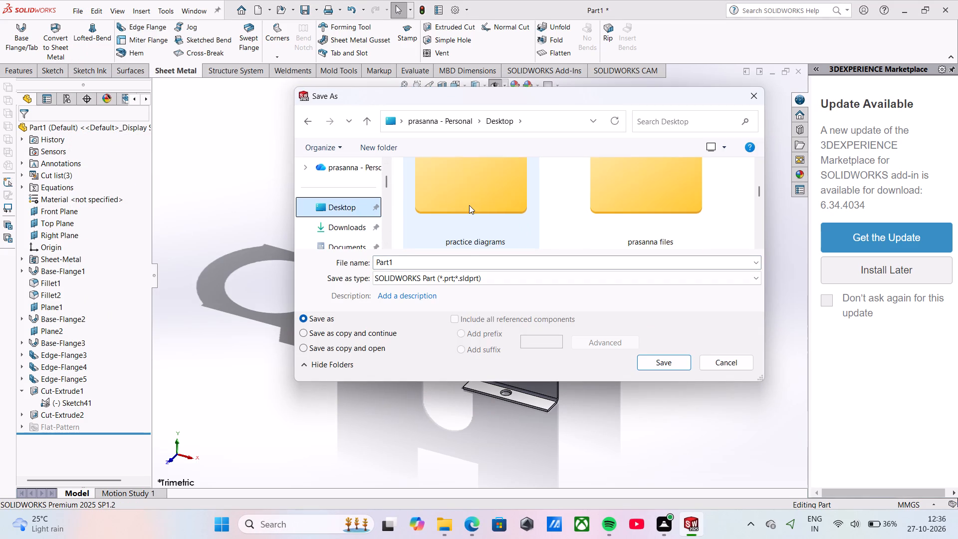
scroll(469, 205, "down", 1)
double_click(469, 205)
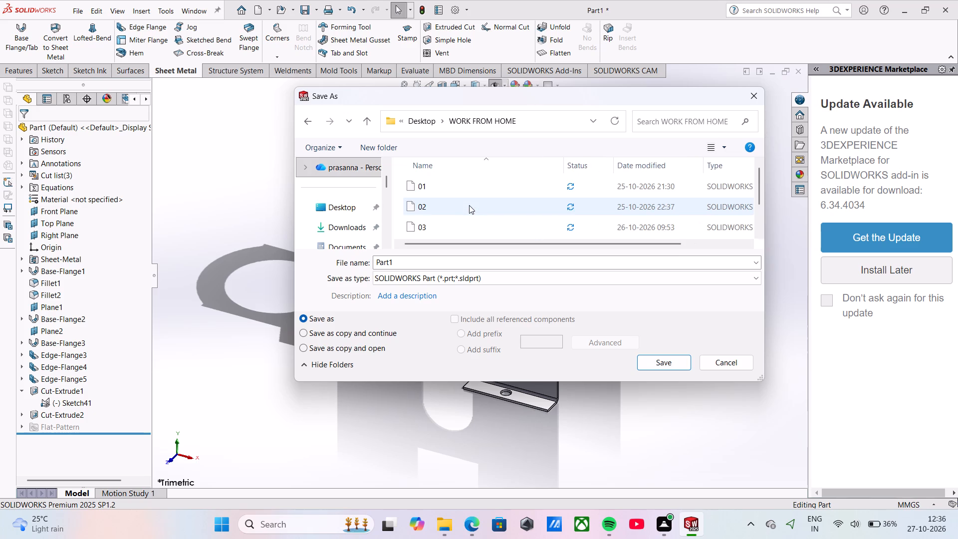
scroll(469, 205, "down", 3)
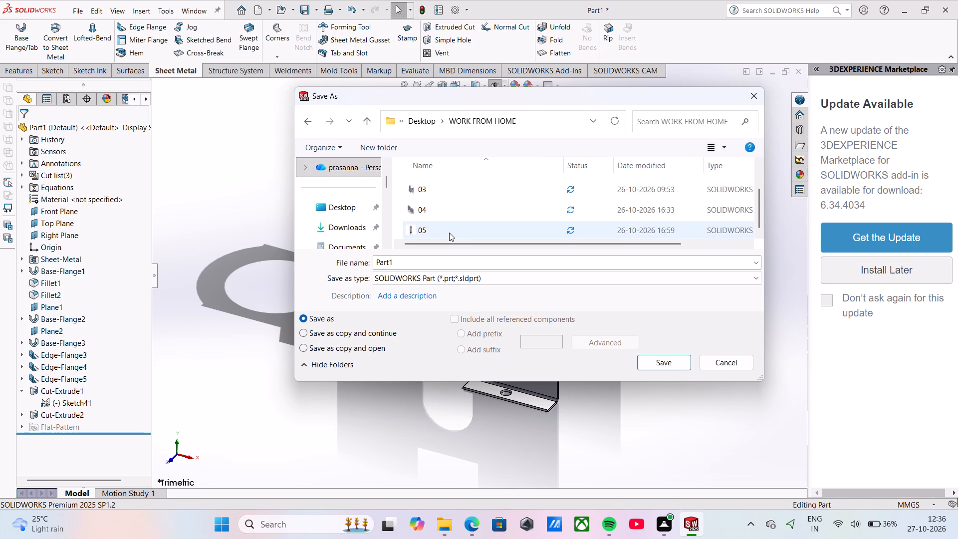
left_click(724, 146)
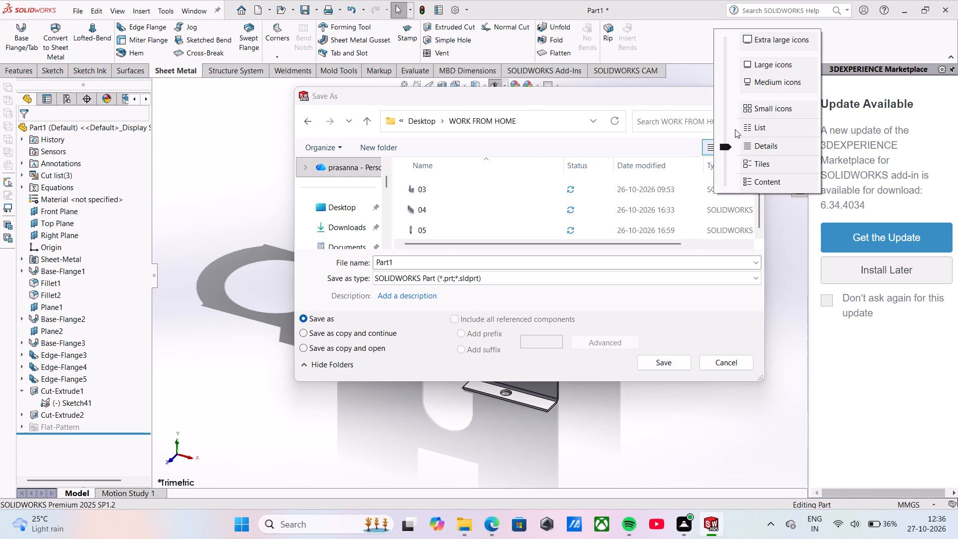
left_click(773, 44)
scroll(503, 241, "down", 6)
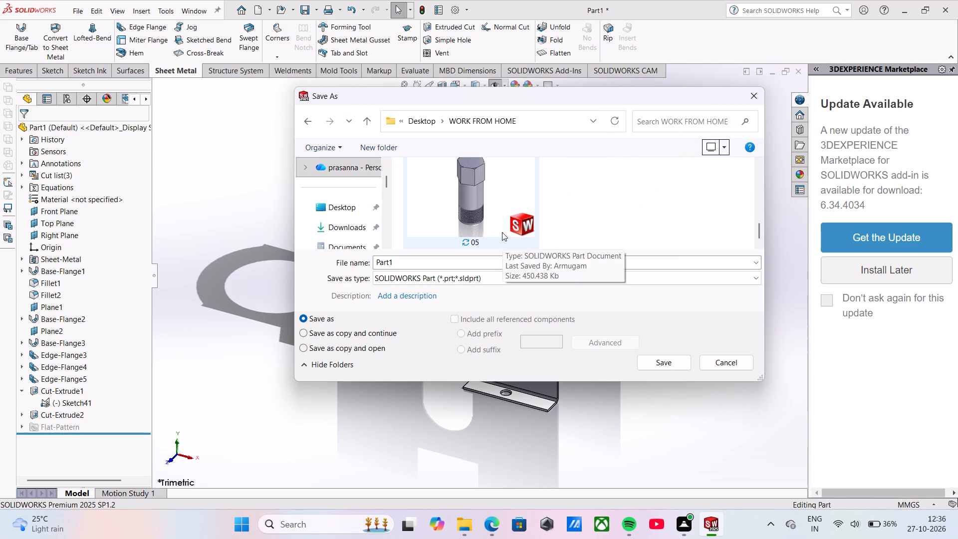
left_click_drag(439, 265, 328, 258)
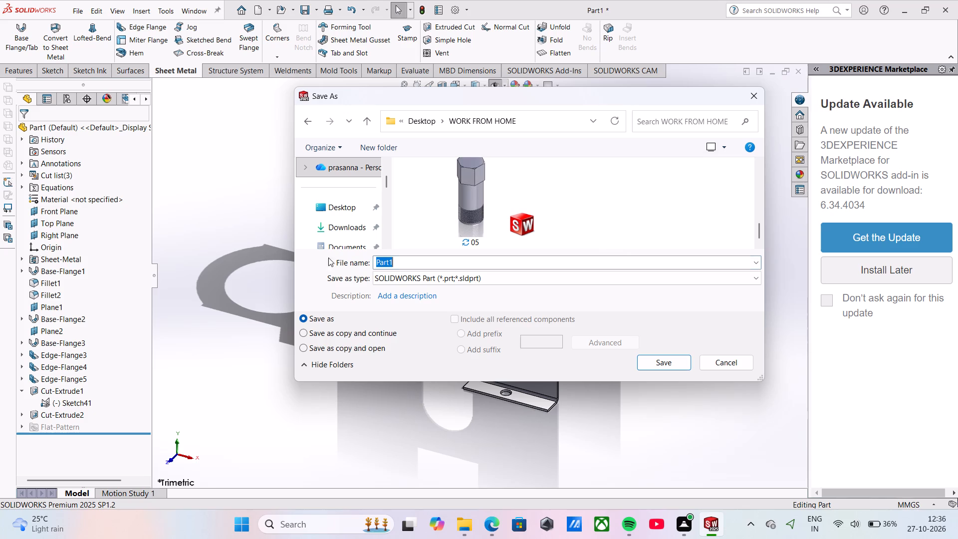
left_click_drag(328, 258, 315, 258)
type("06")
key("Return")
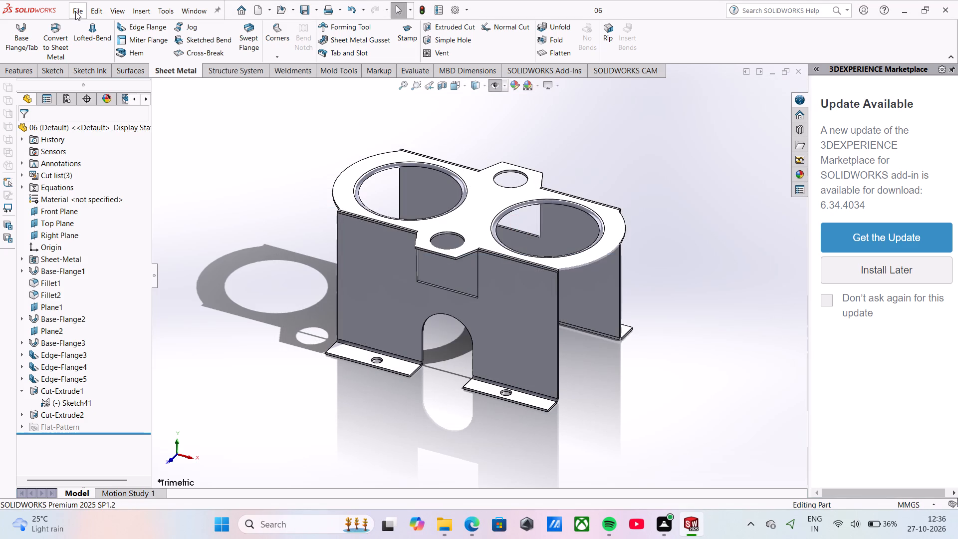
Print the current screen image with Microsoft Print to PDF and save it as 06 in the WORK FROM HOME folder.
left_click(75, 11)
left_click(125, 193)
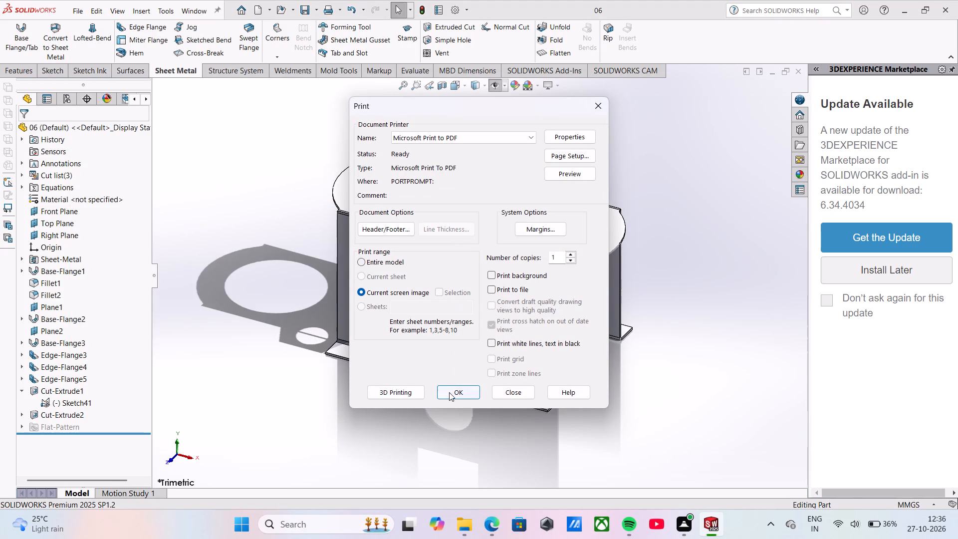
left_click(449, 392)
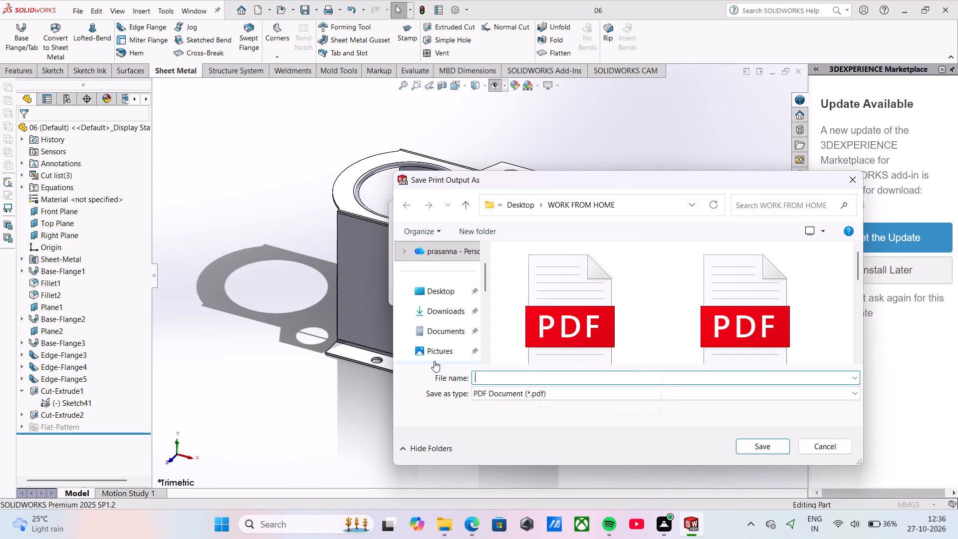
type("06")
left_click(759, 452)
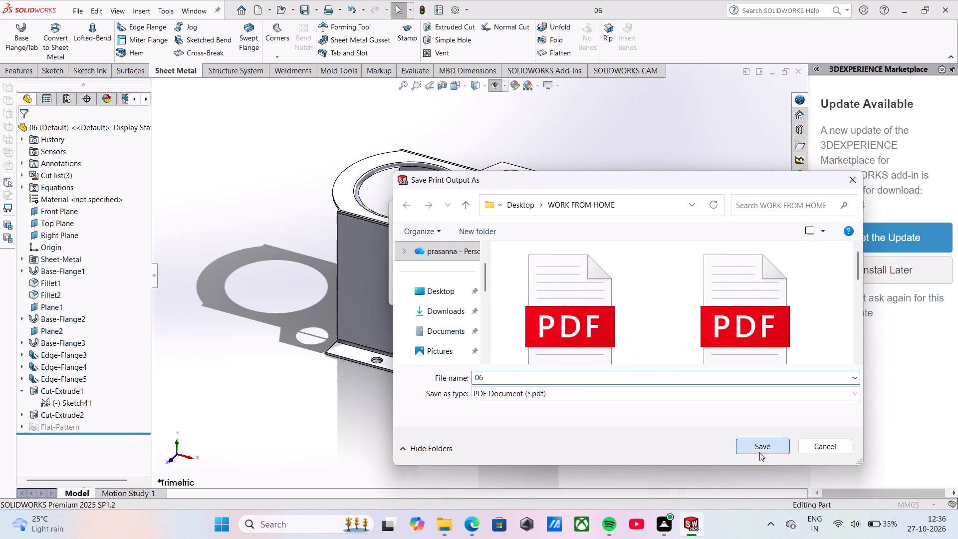